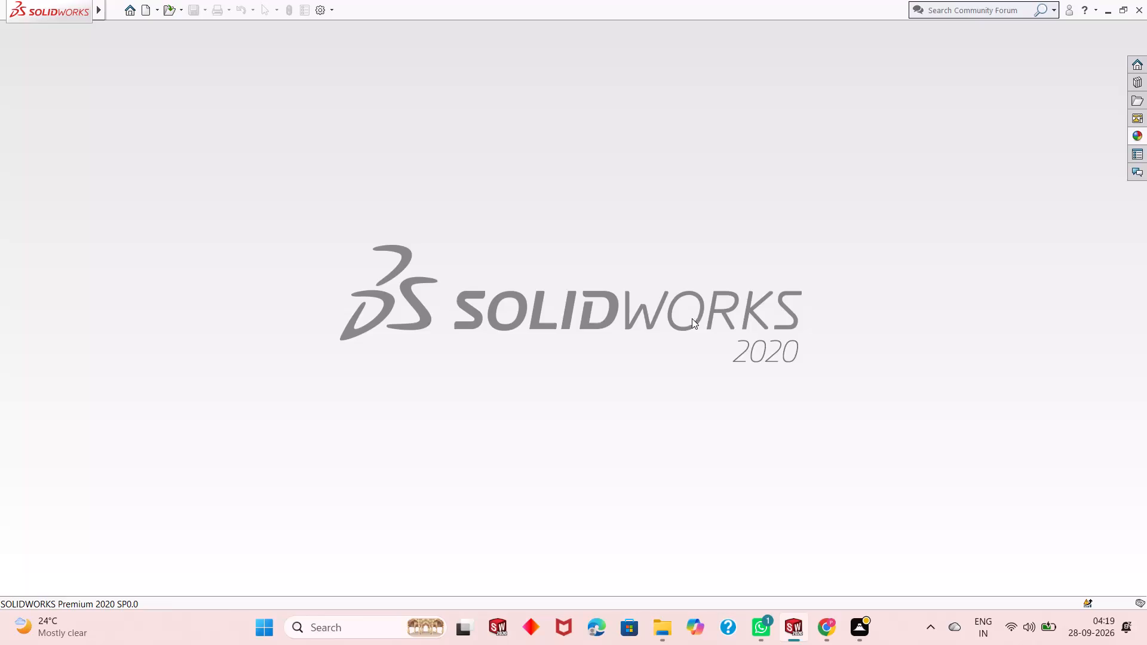
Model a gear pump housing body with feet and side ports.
Create a new part document.
click(145, 4)
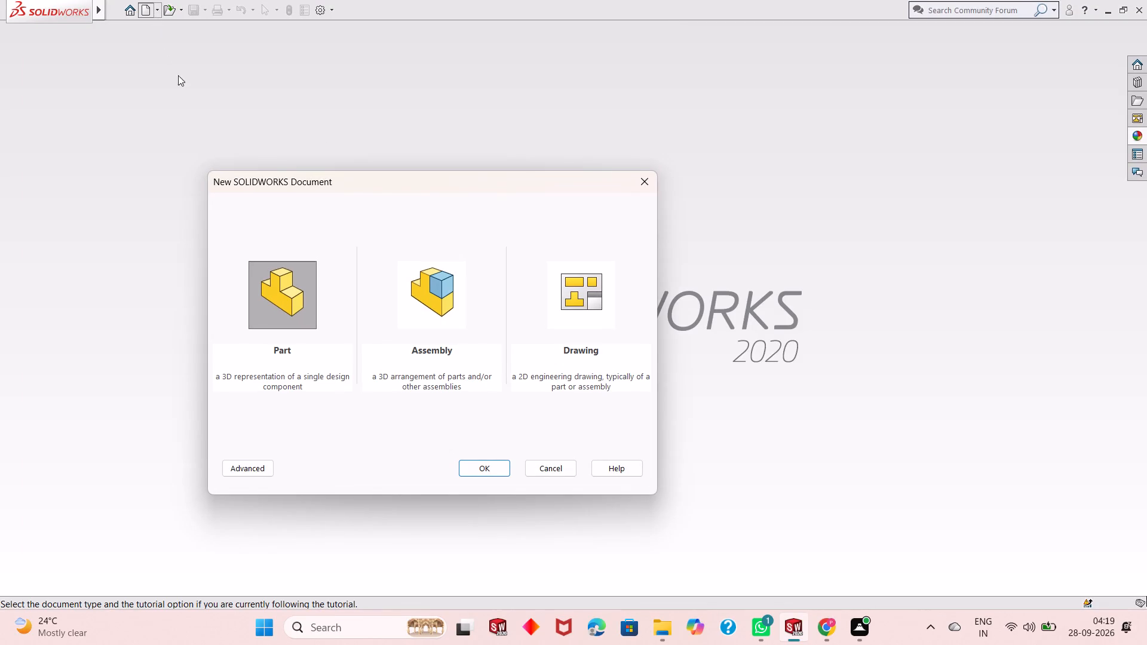
double_click(289, 294)
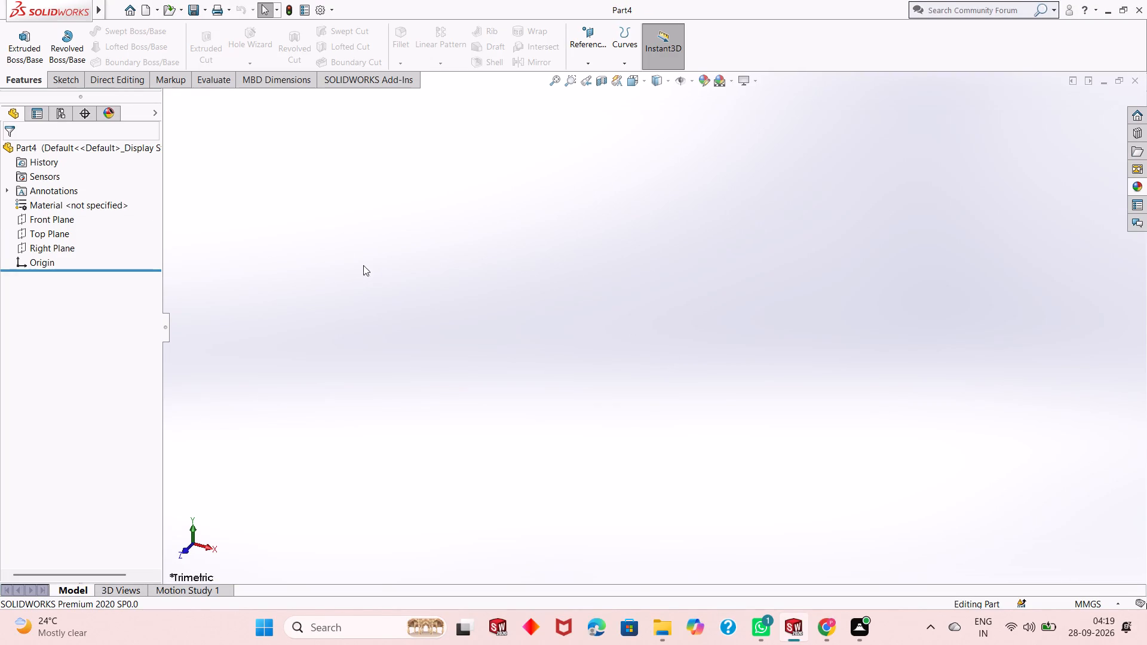
Start a new sketch on the Front Plane.
click(51, 232)
click(39, 219)
click(45, 204)
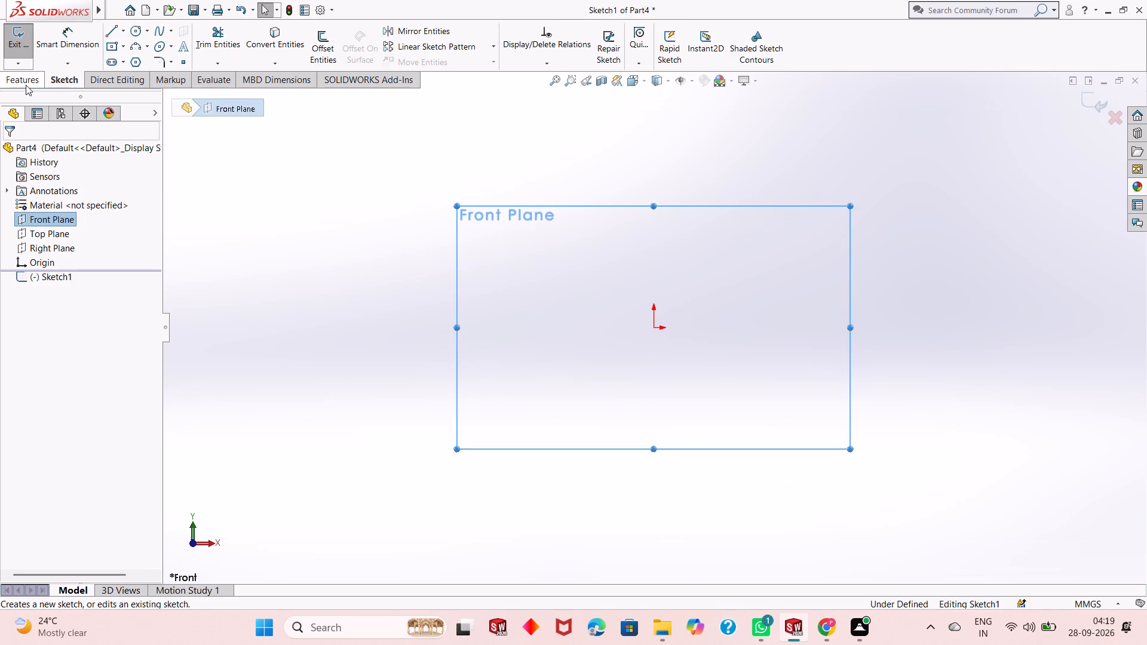
Sketch a circle of radius about 26.7 mm at the origin and one of radius about 25.7 mm centred about 87.7 mm directly above.
click(135, 34)
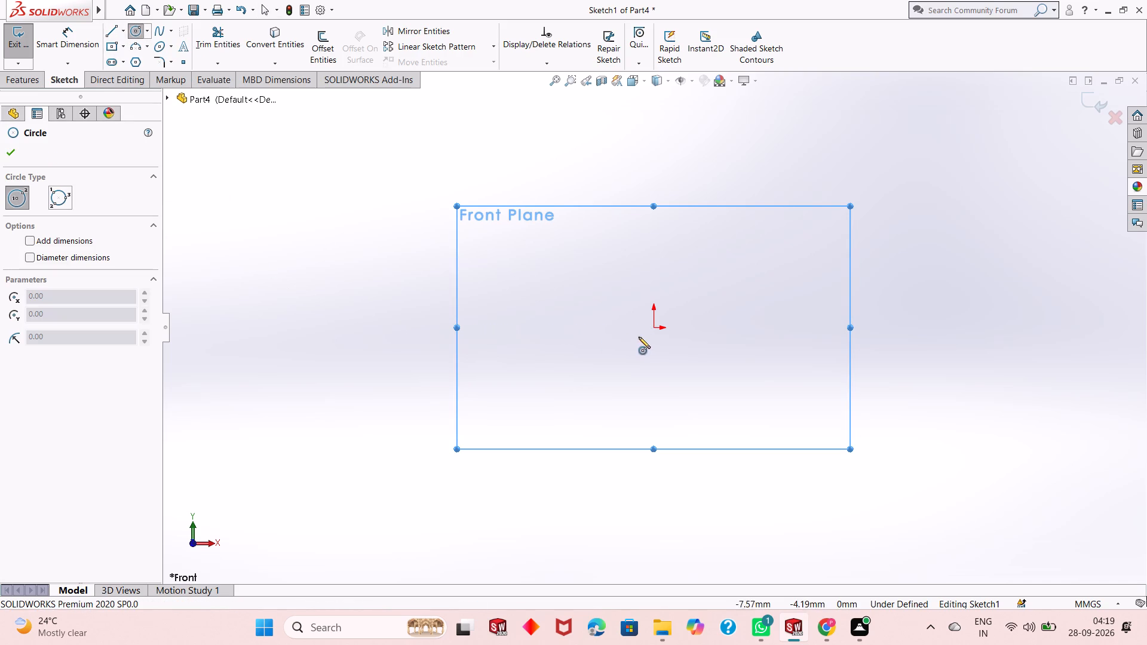
click(657, 330)
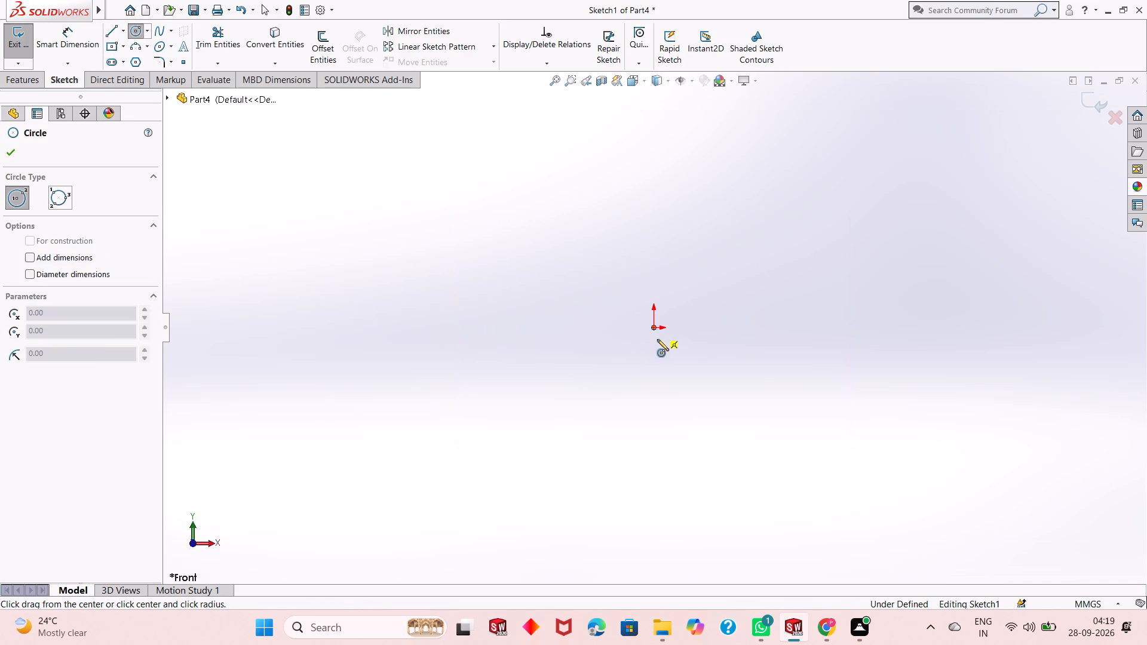
click(658, 386)
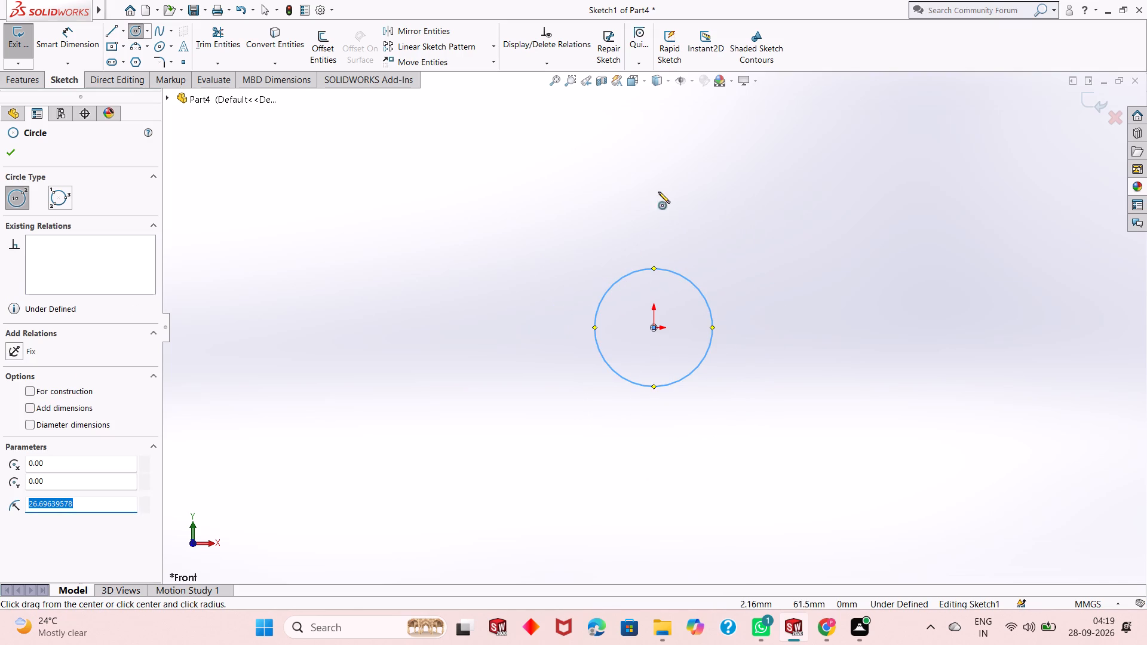
click(652, 134)
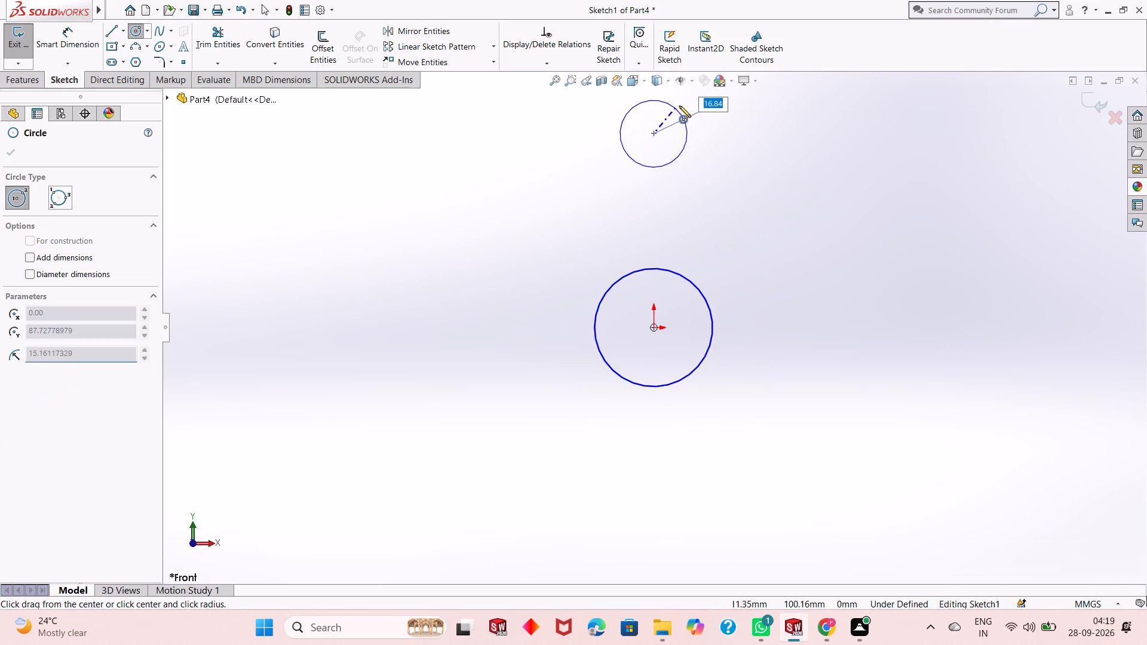
click(697, 97)
right_click(438, 213)
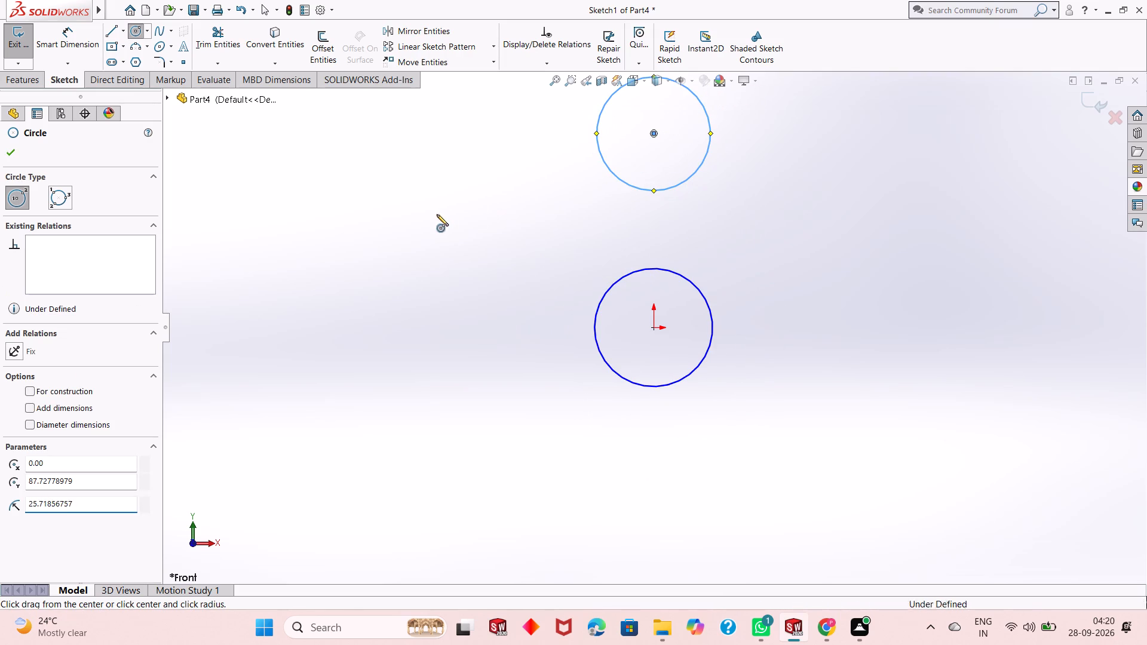
click(472, 220)
Dimension the lower circle at the origin with a diameter of 80 mm.
scroll(584, 268, up, 1)
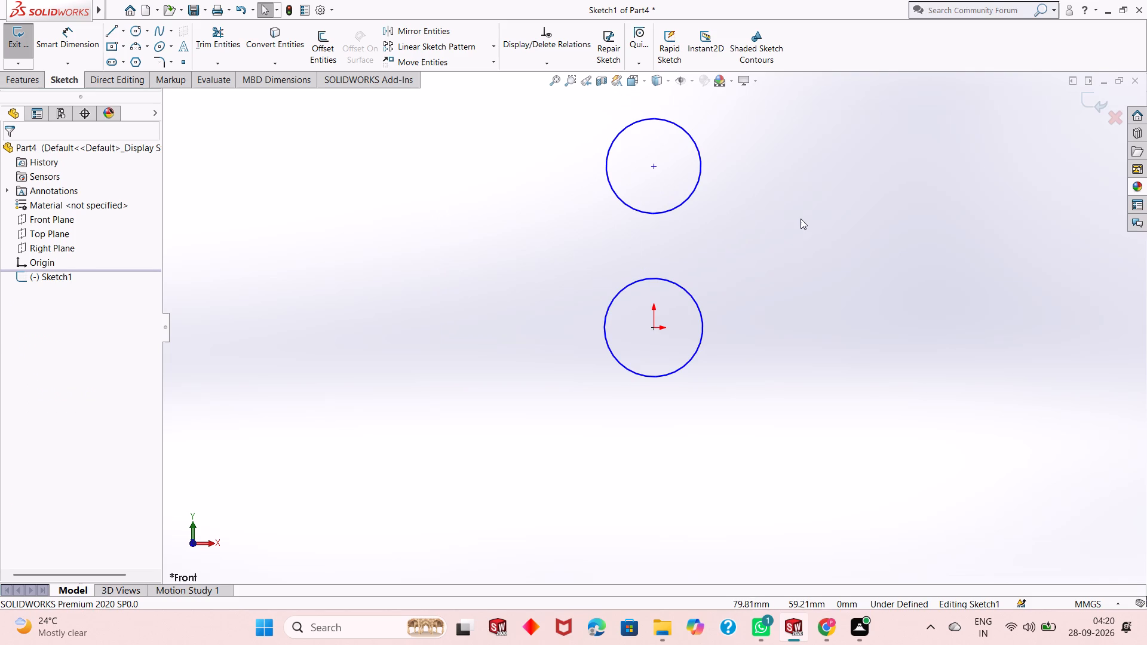
scroll(801, 219, down, 1)
scroll(801, 219, up, 2)
scroll(639, 226, down, 2)
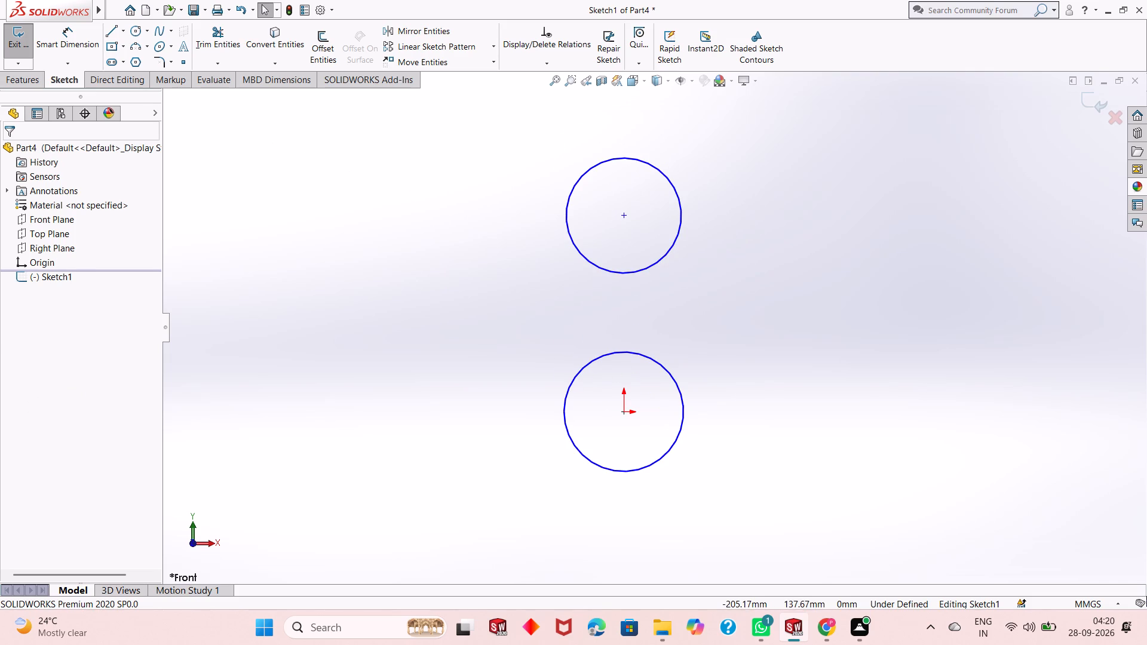
click(61, 50)
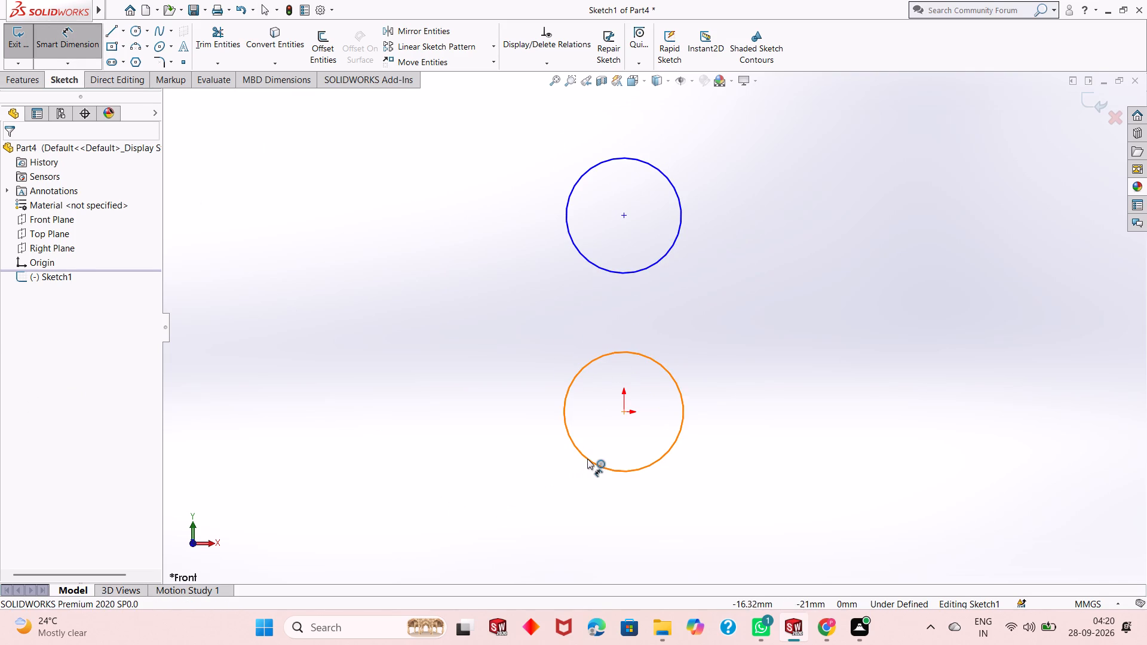
click(589, 459)
click(486, 540)
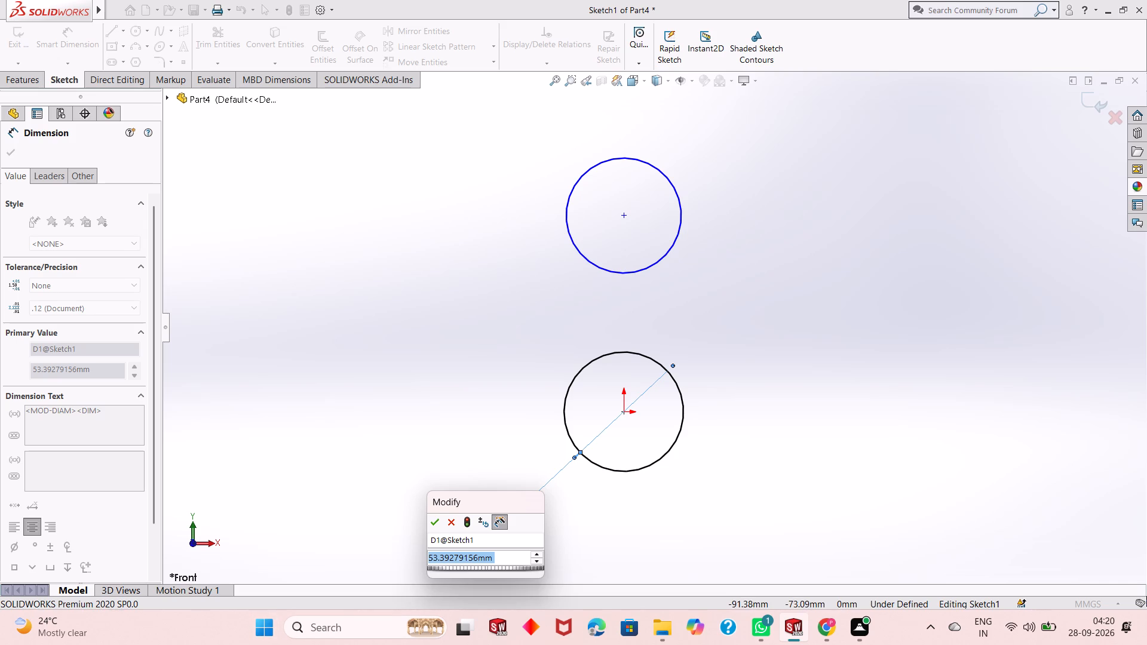
scroll(606, 391, up, 1)
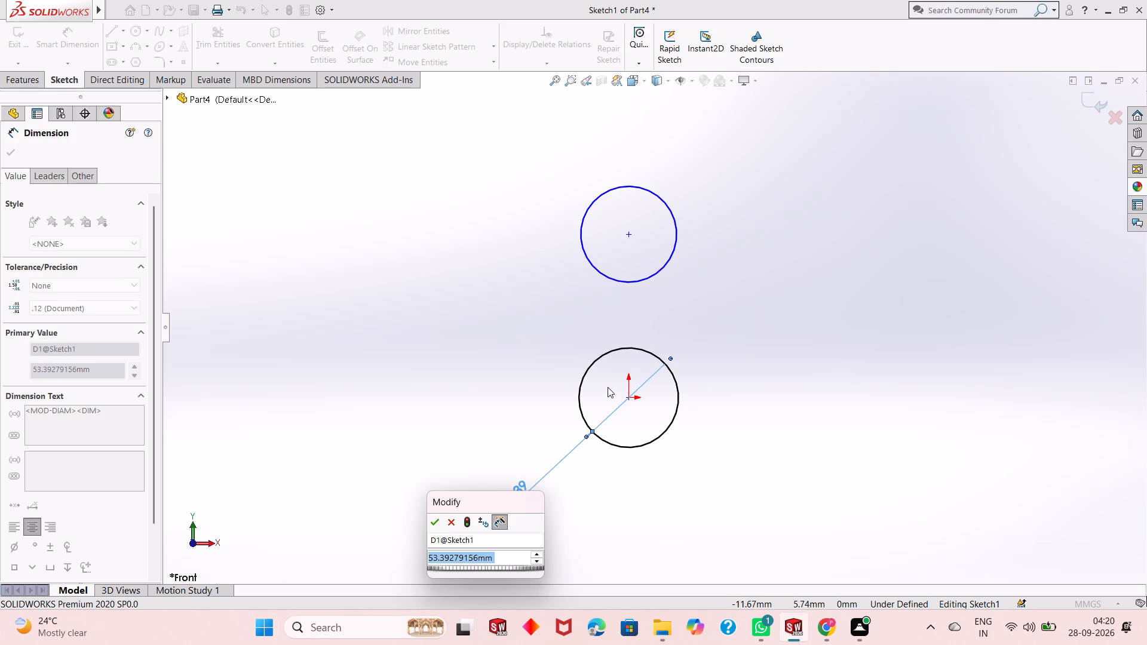
scroll(618, 386, down, 1)
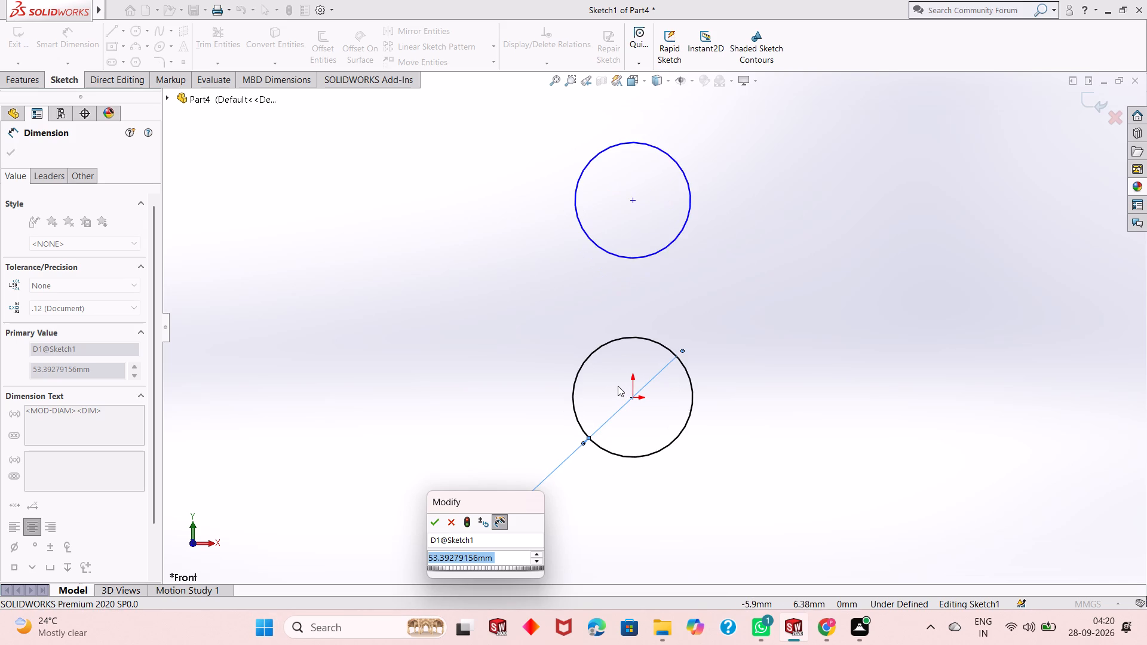
scroll(618, 386, down, 1)
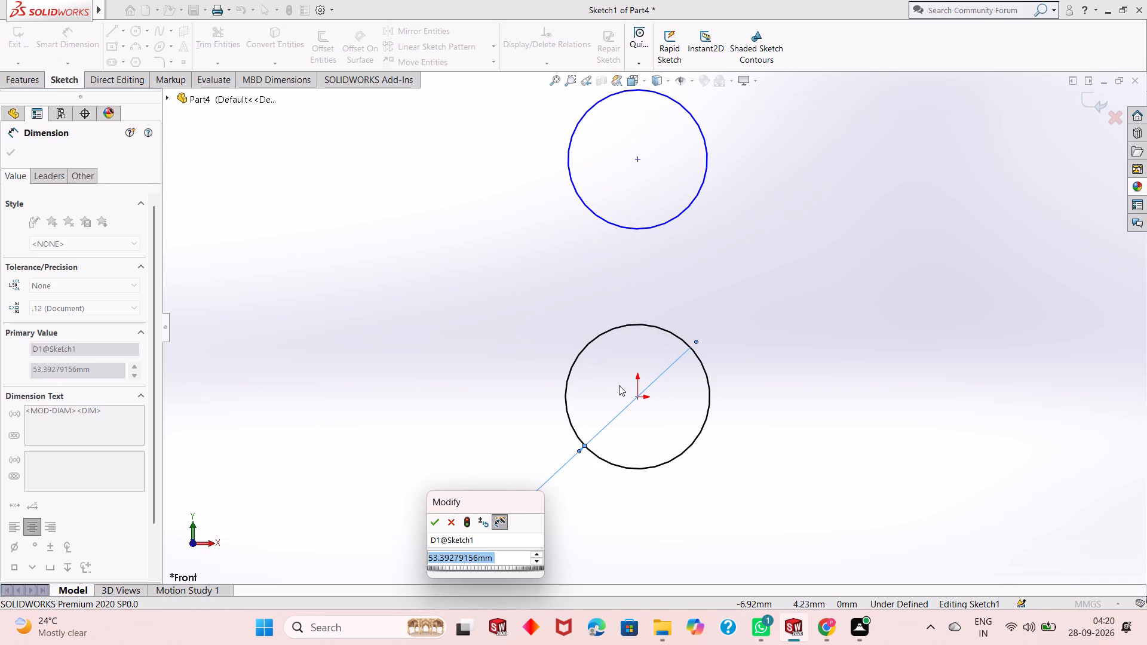
text(80)
key(Return)
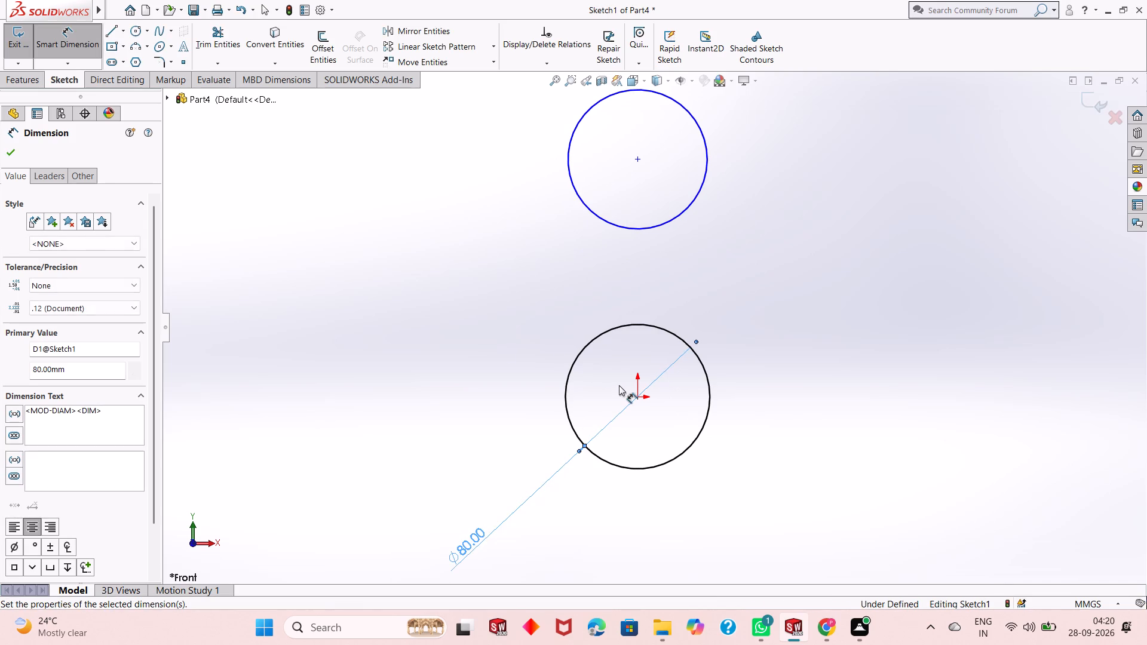
Dimension the upper circle with a diameter of 80 mm.
click(677, 216)
click(903, 343)
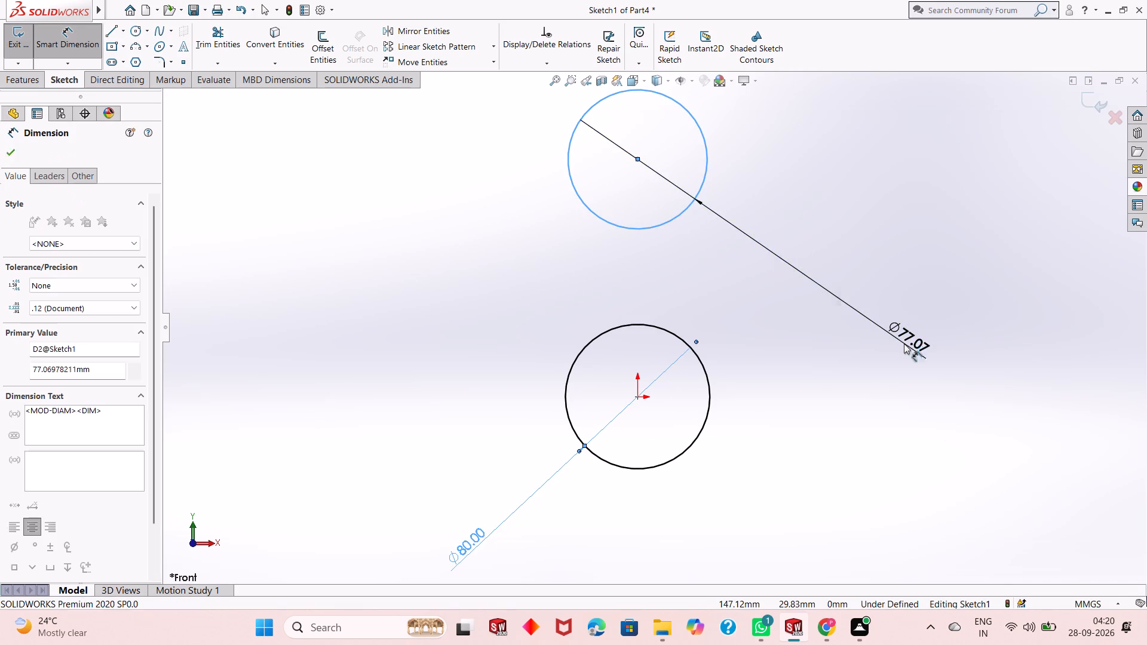
text(80)
key(Return)
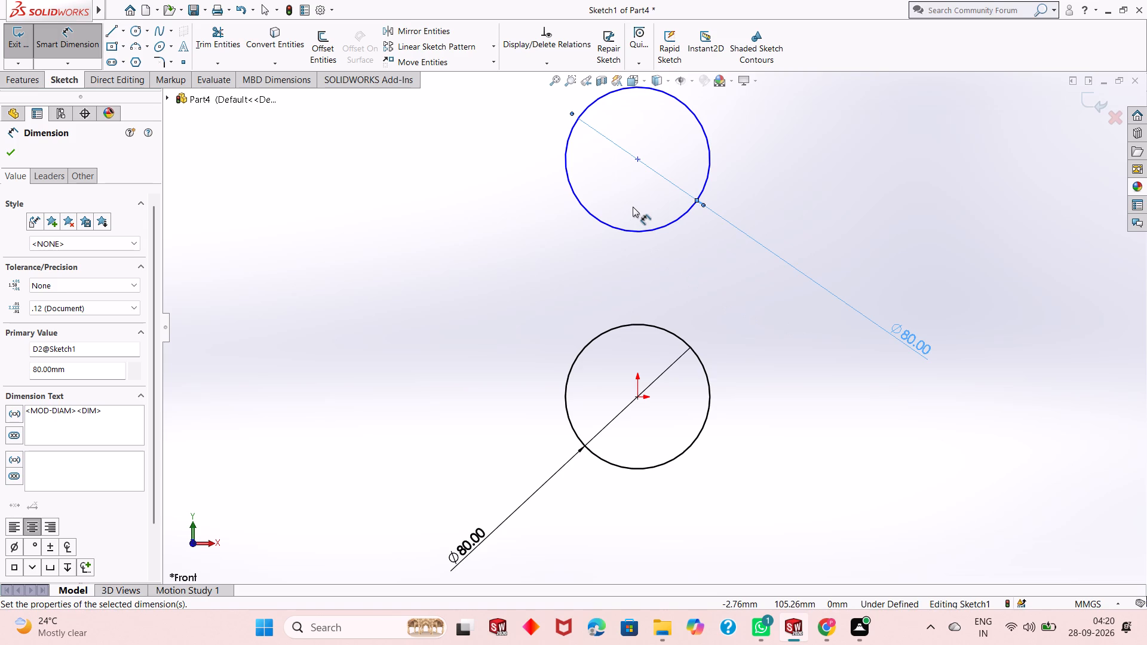
Dimension the vertical distance between the two circle centres as 48 mm.
click(637, 160)
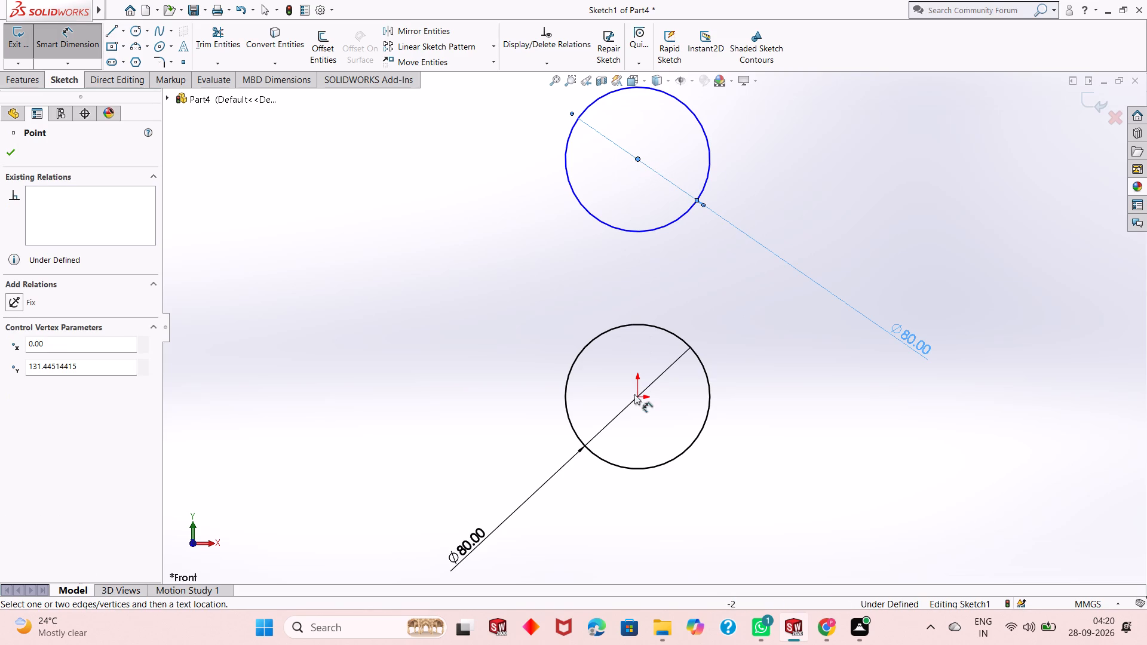
click(637, 400)
click(422, 398)
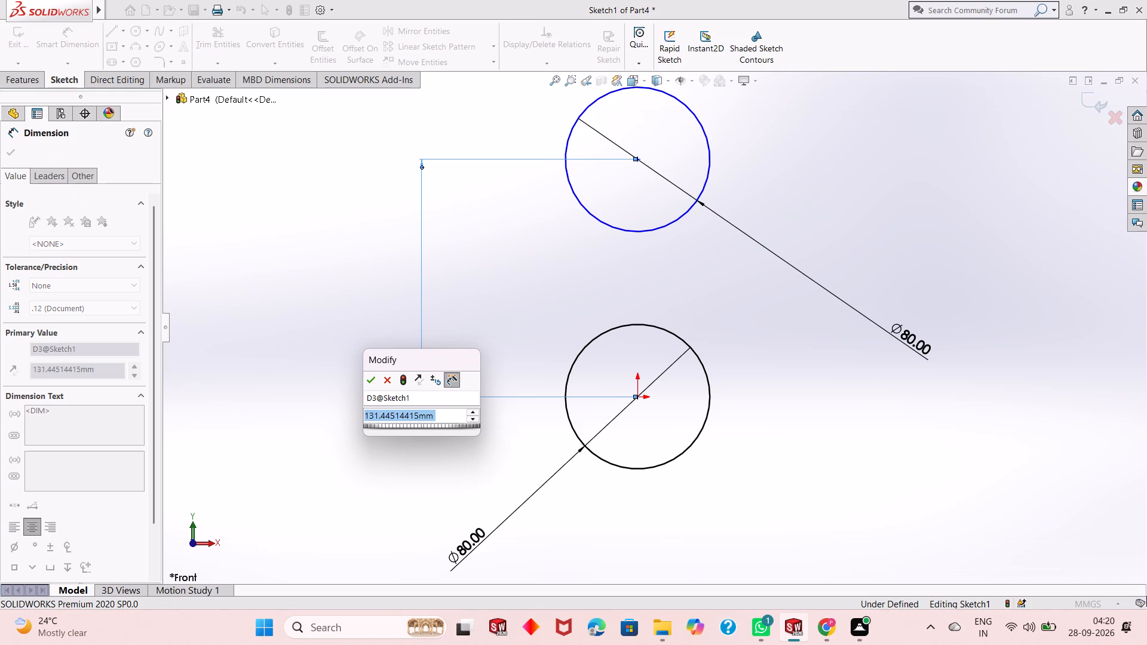
text(48)
key(Return)
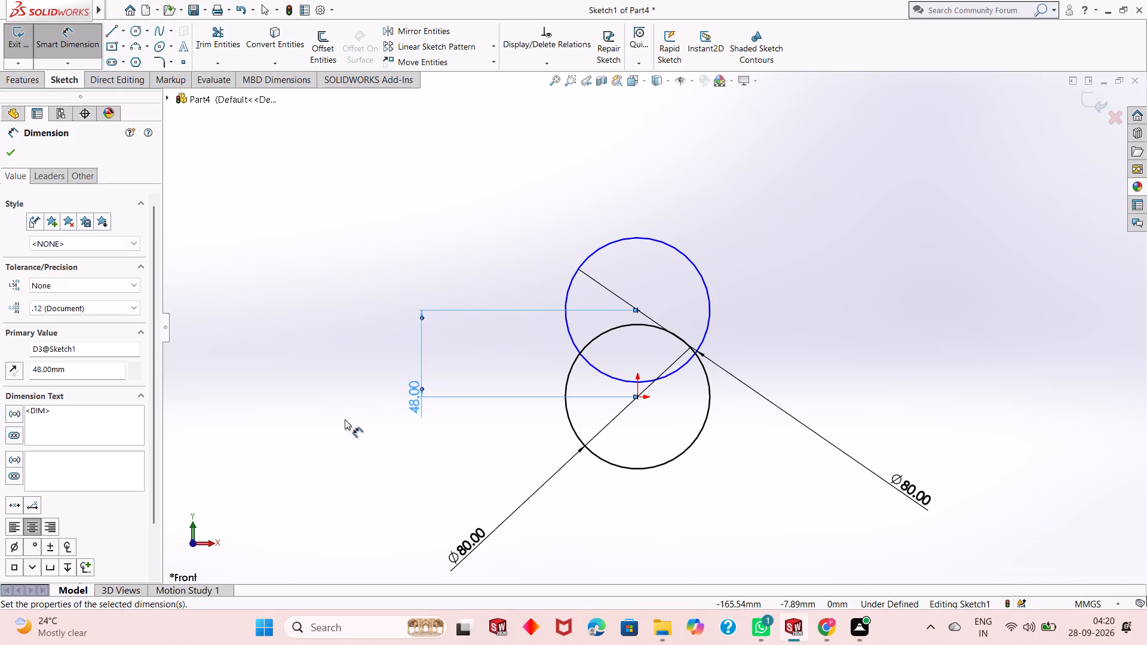
key(Escape)
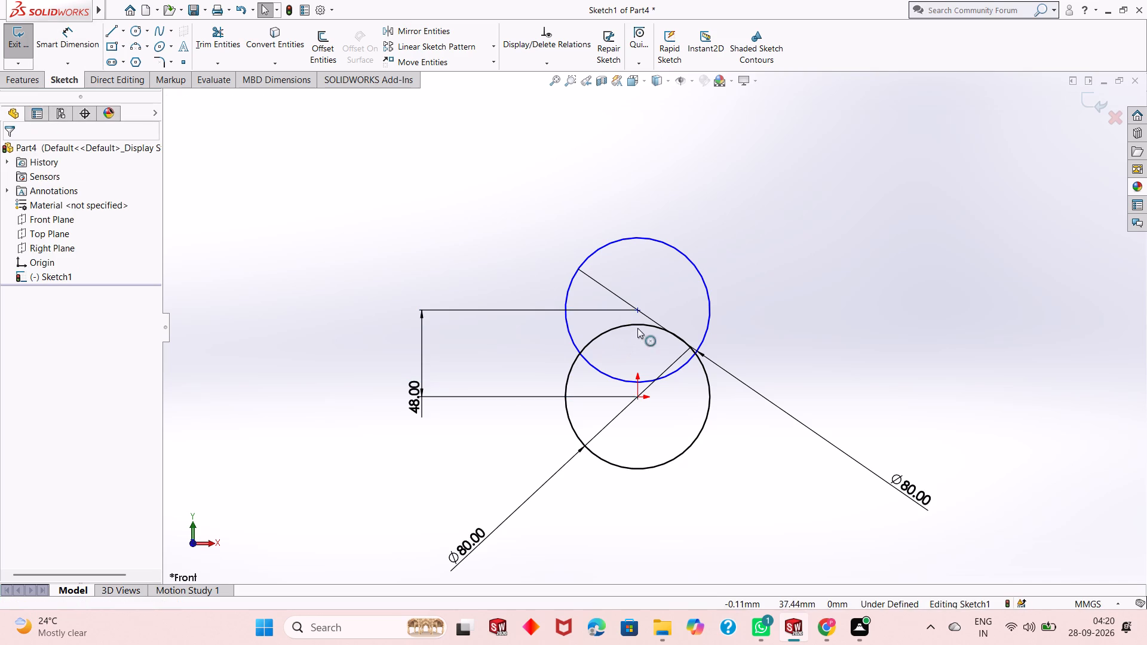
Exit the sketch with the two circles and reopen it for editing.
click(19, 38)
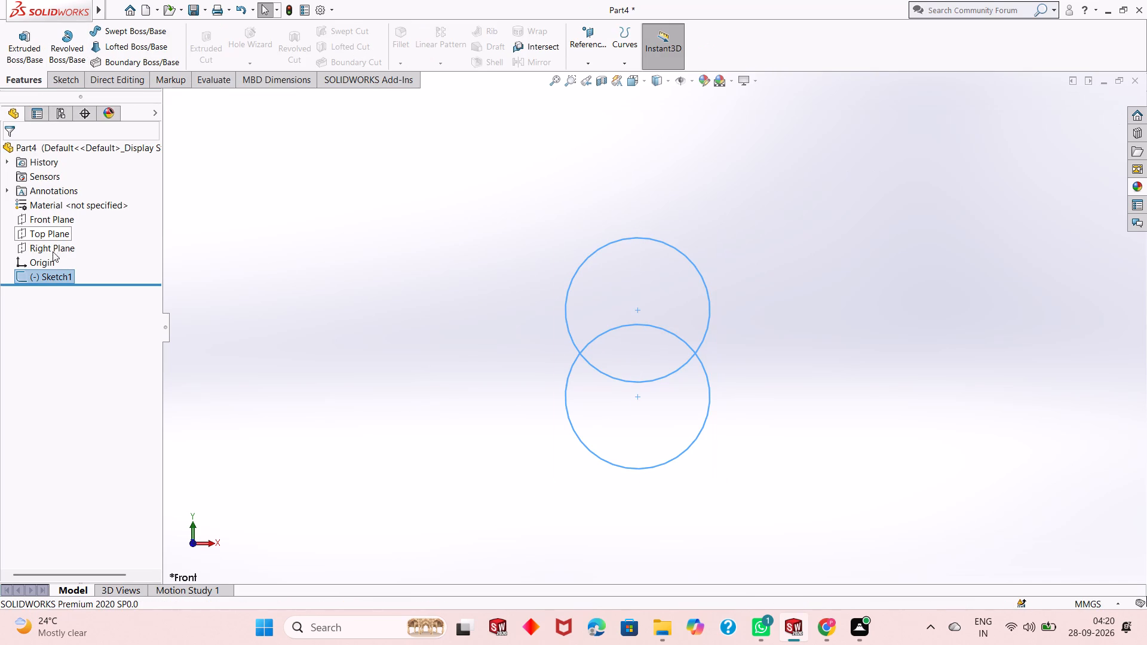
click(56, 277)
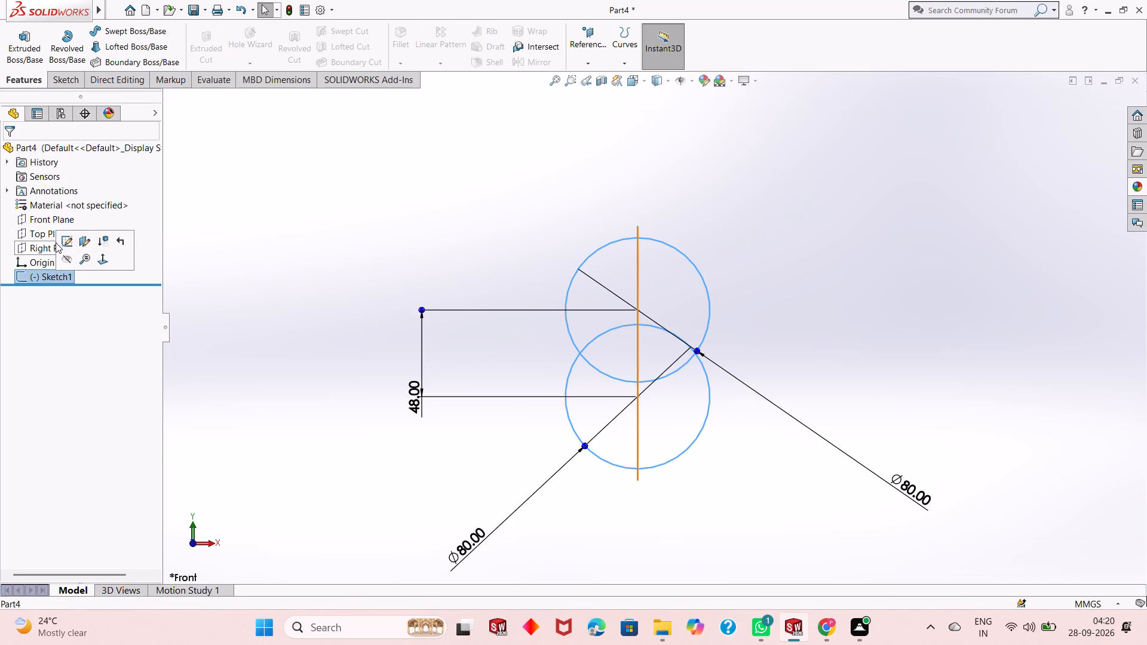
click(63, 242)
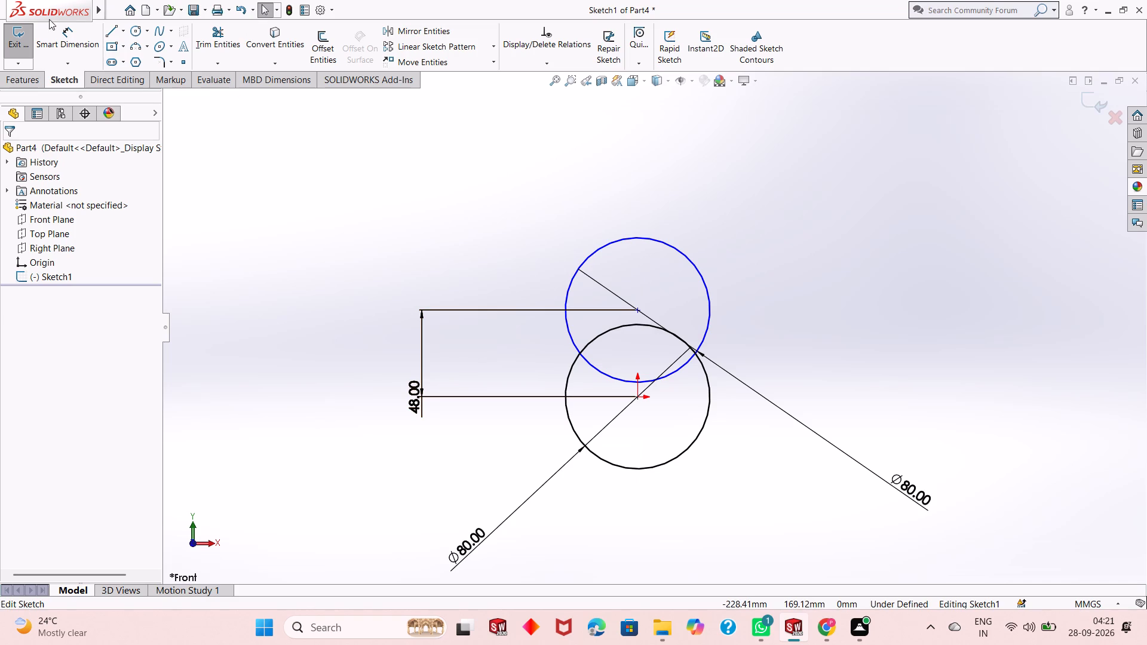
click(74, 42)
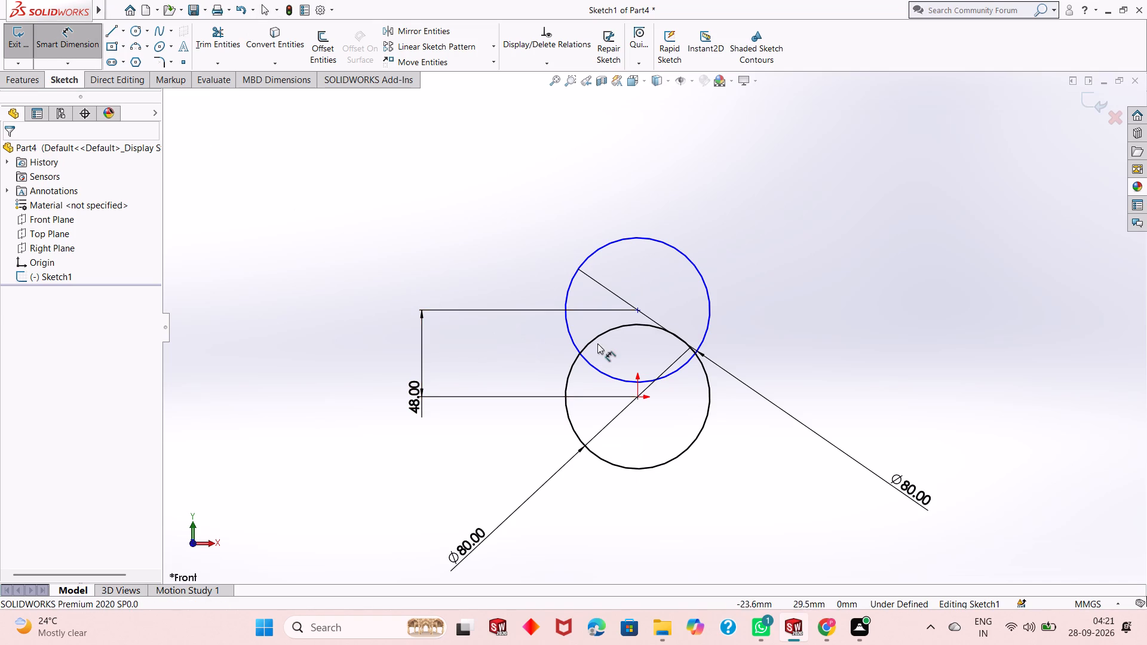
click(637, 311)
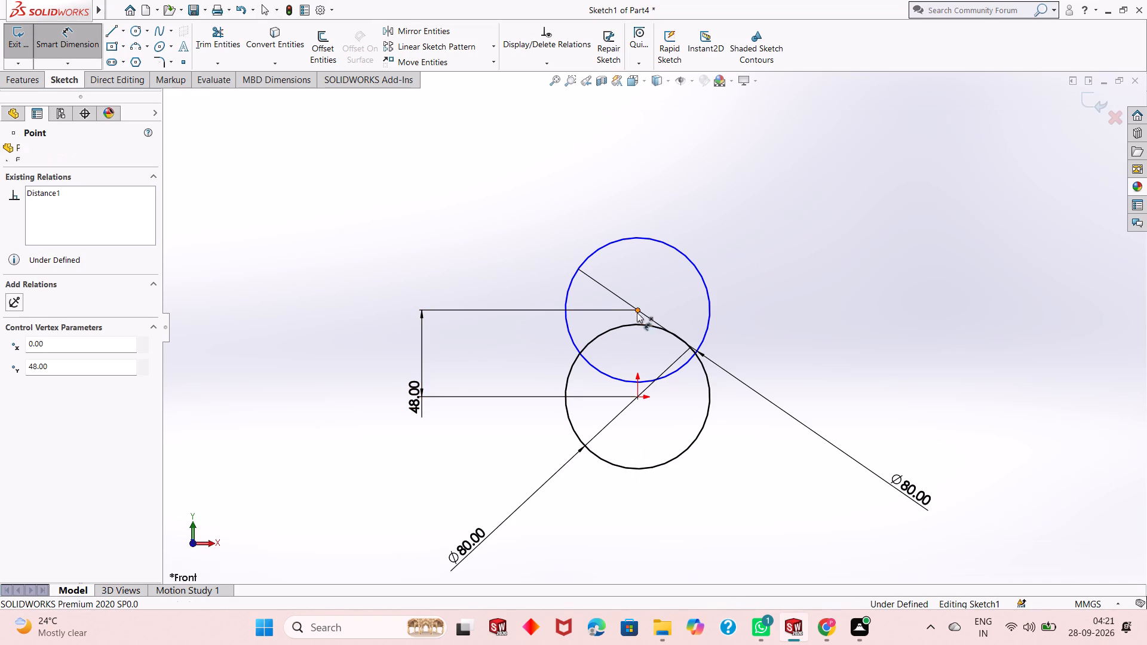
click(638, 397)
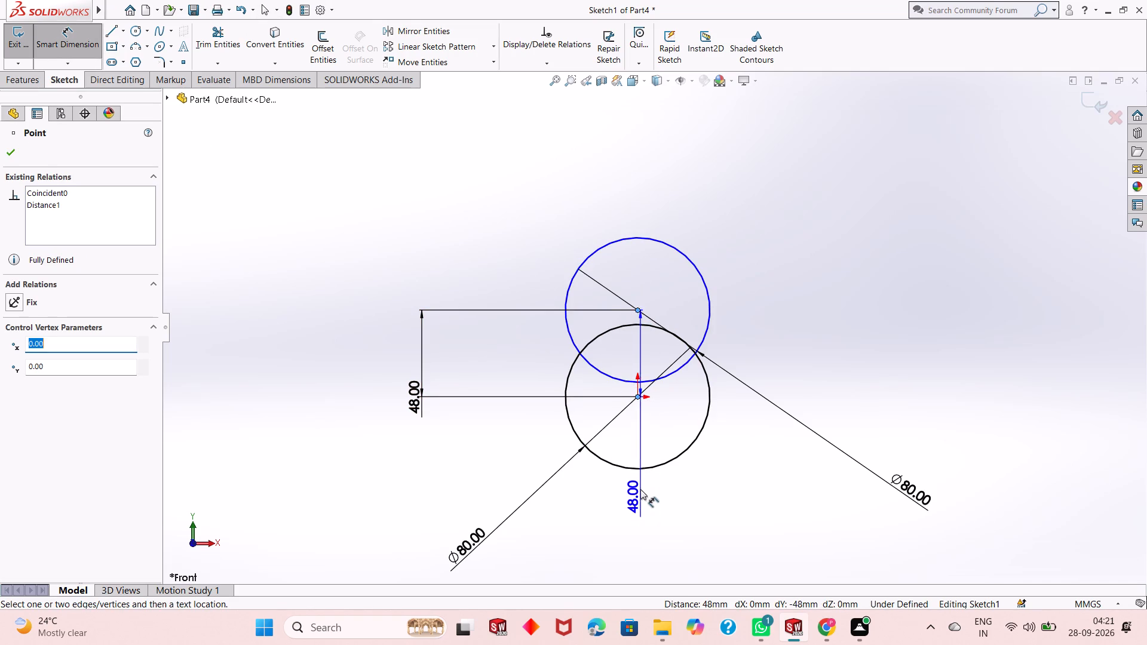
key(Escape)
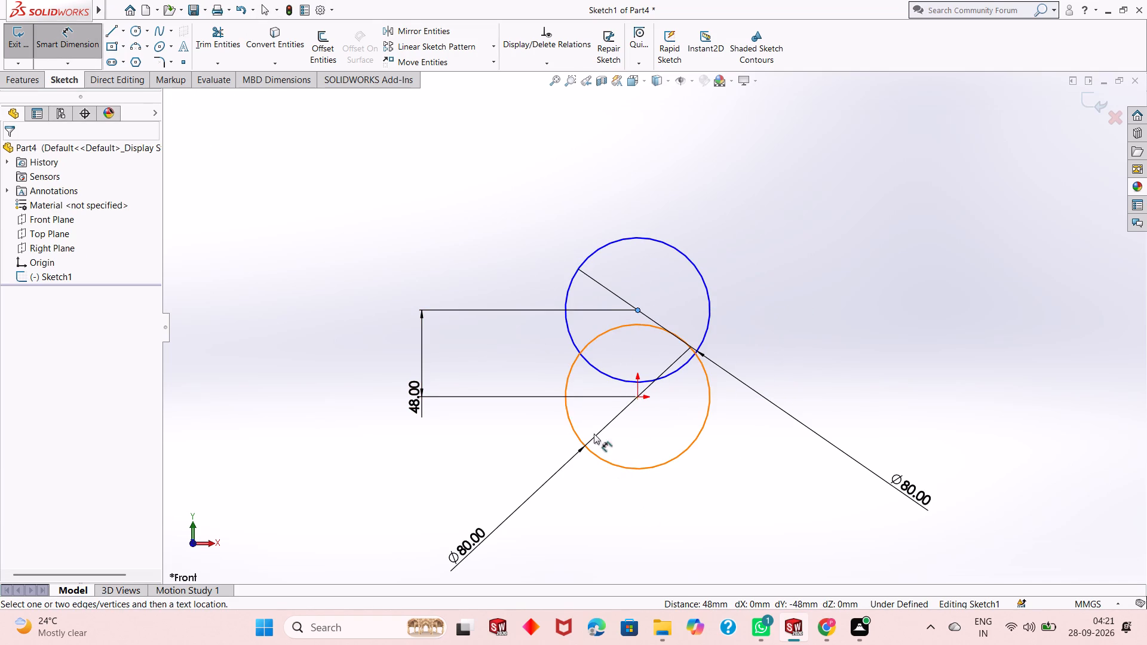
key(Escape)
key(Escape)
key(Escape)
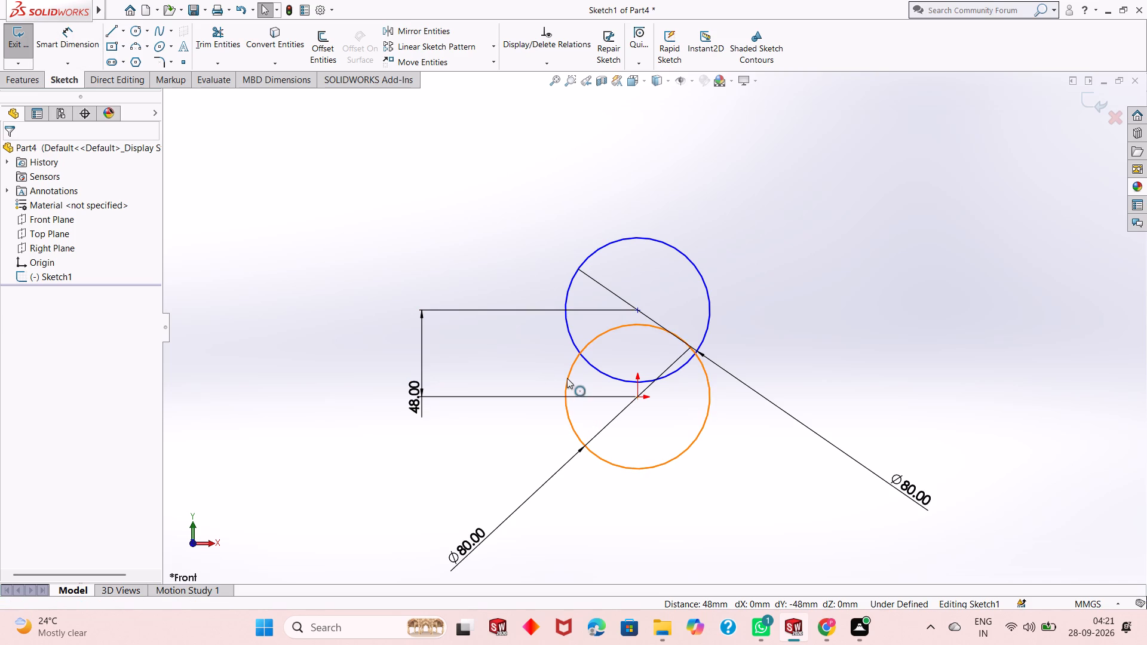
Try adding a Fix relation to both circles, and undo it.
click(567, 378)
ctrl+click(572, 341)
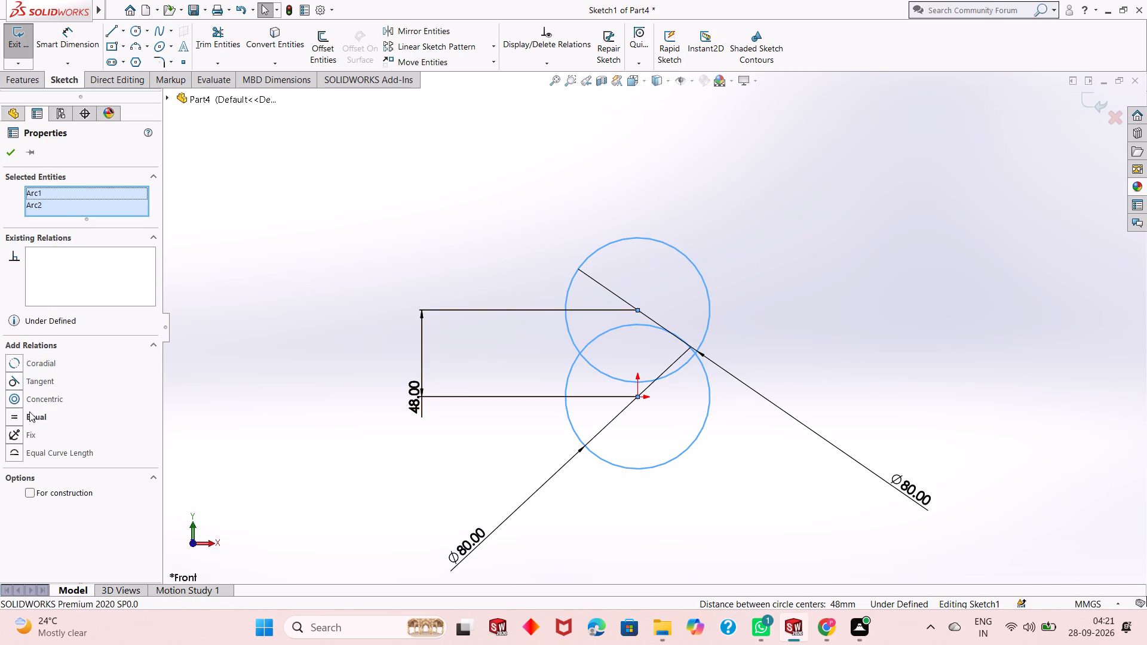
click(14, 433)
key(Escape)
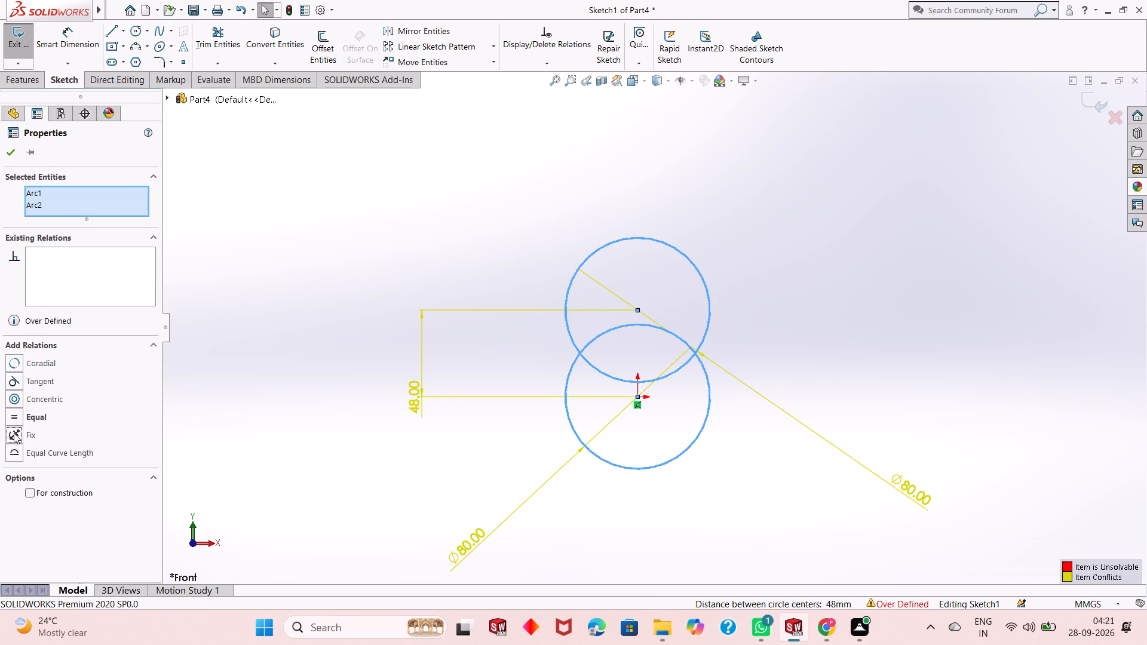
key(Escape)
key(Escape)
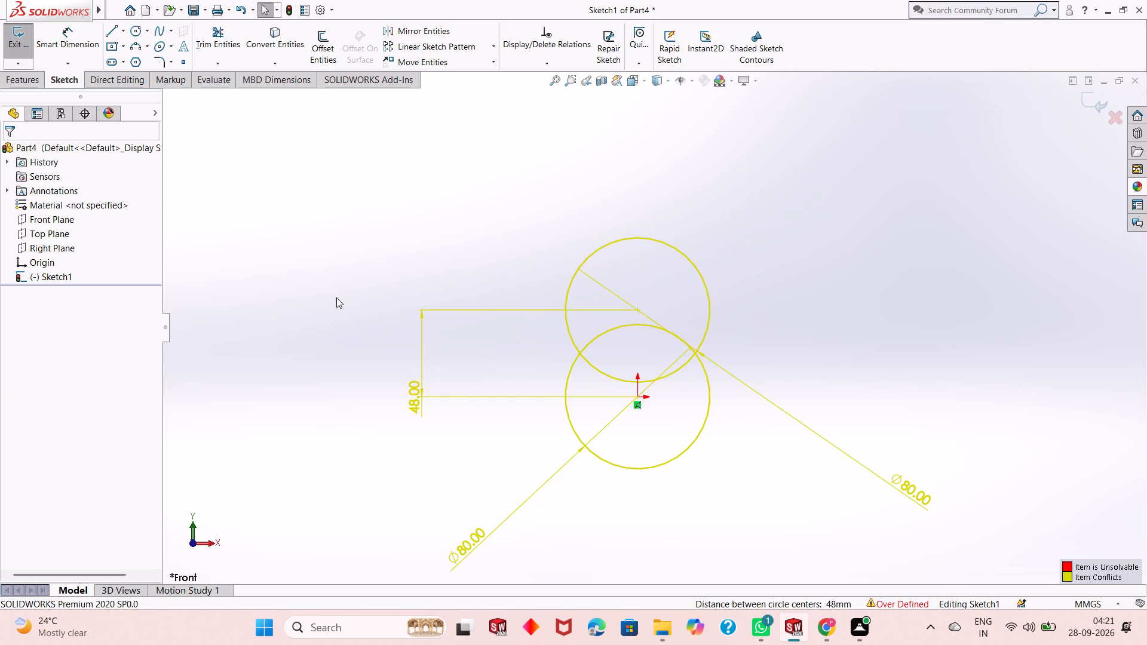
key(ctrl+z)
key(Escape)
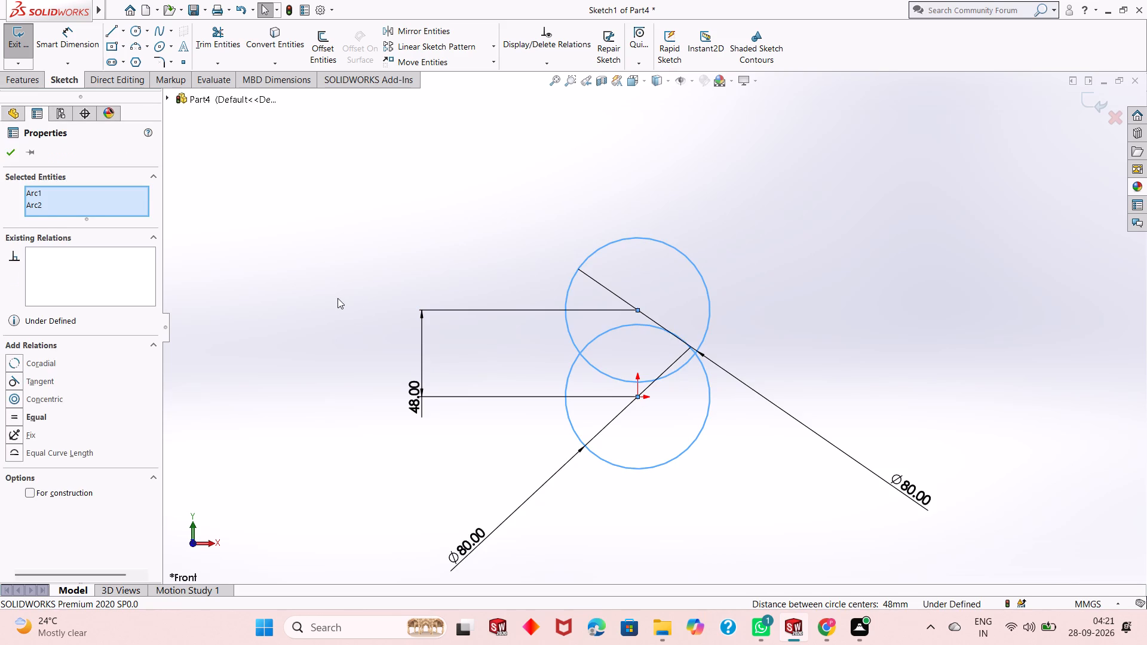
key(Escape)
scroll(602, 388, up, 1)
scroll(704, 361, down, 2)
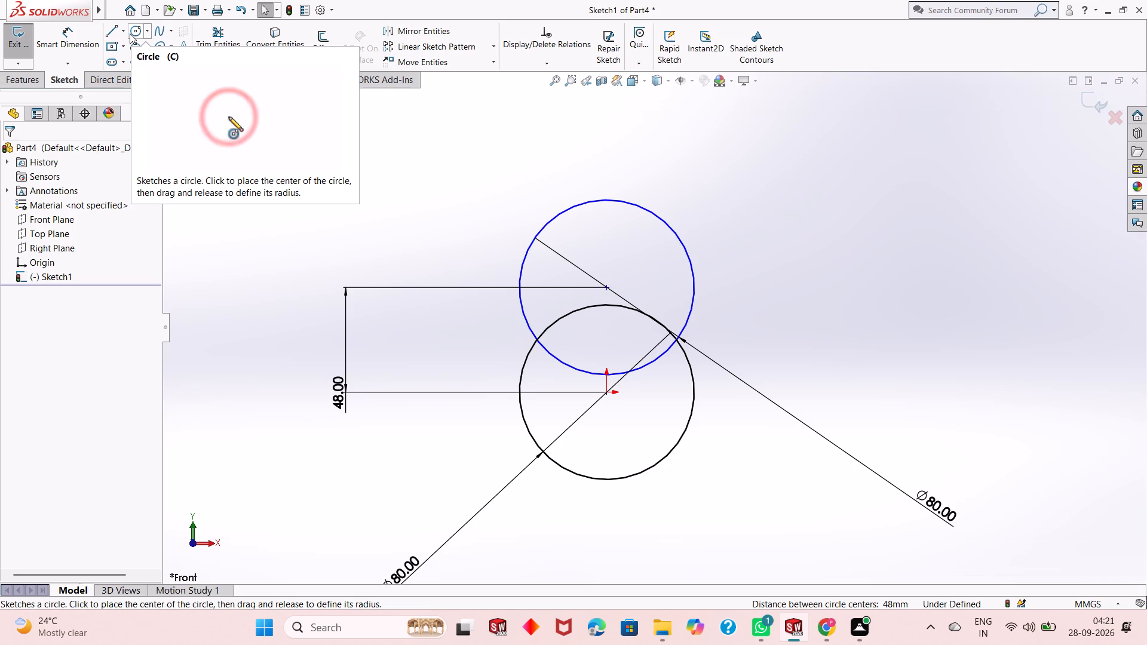
Sketch a vertical line about 165 mm long through both circle centres, extending beyond the circles at each end.
click(114, 35)
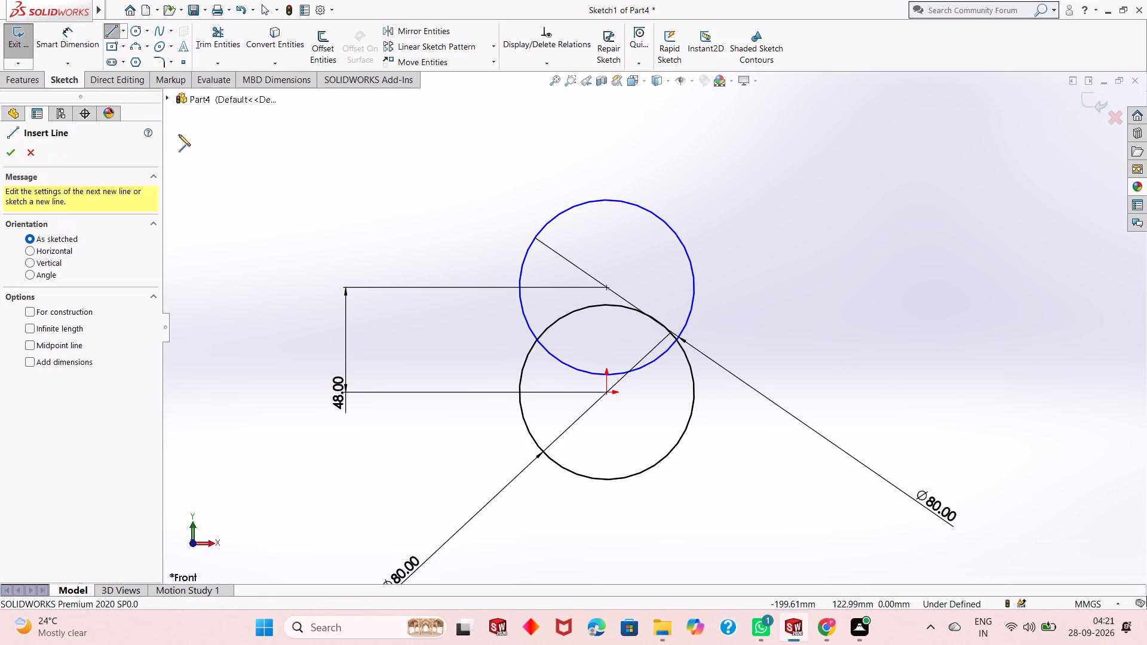
click(608, 167)
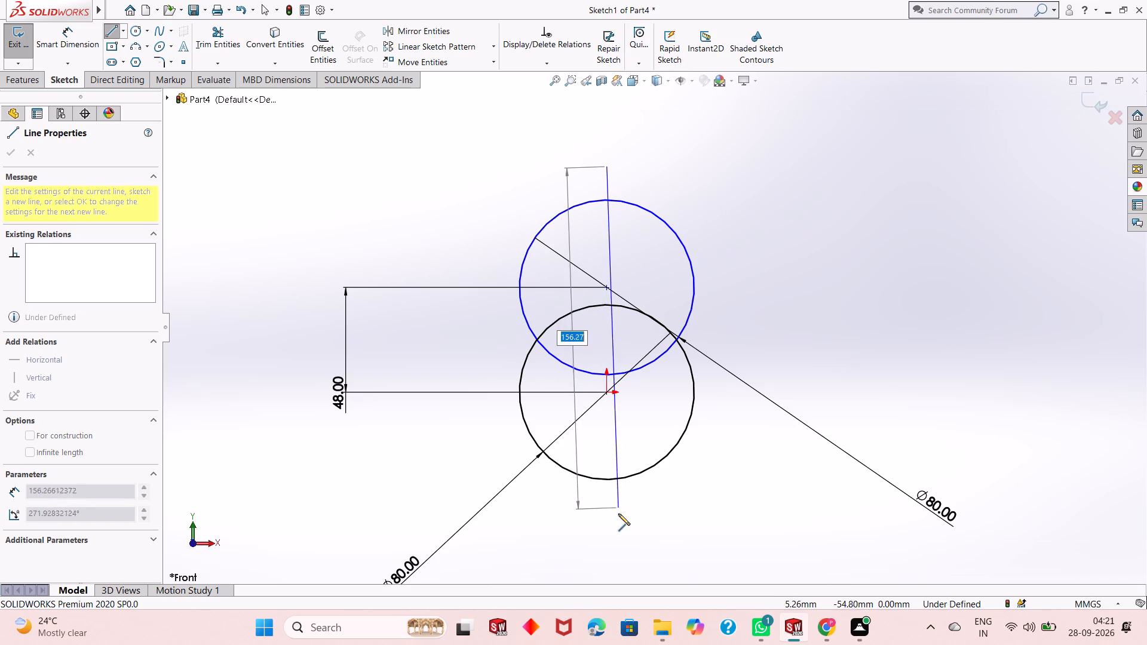
click(604, 527)
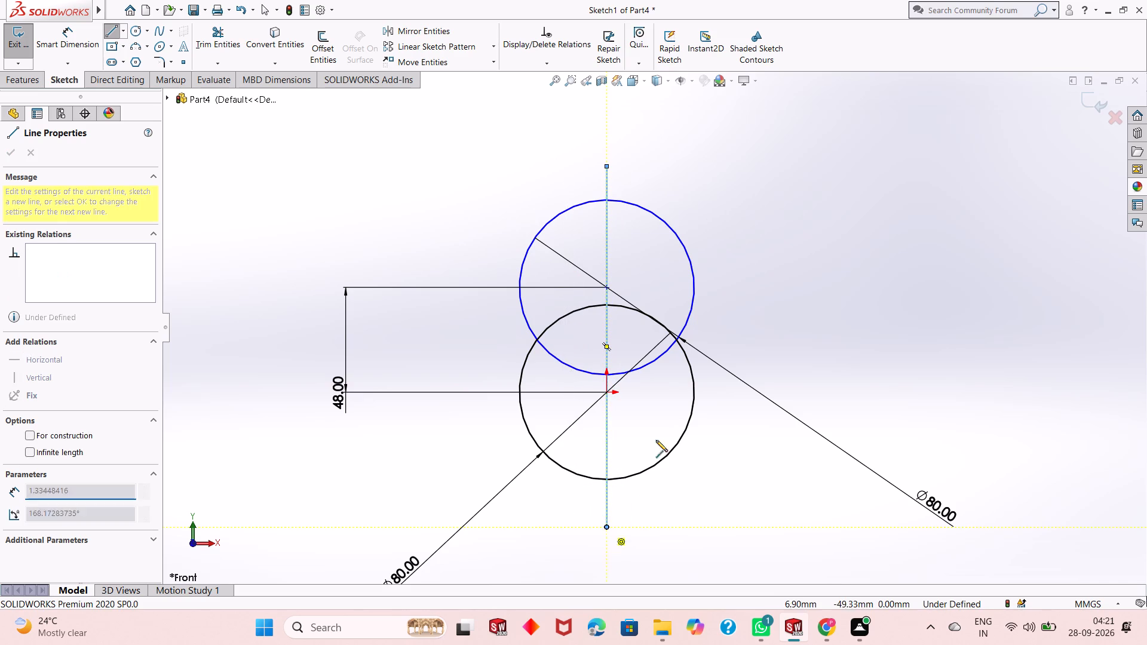
right_click(746, 287)
click(763, 292)
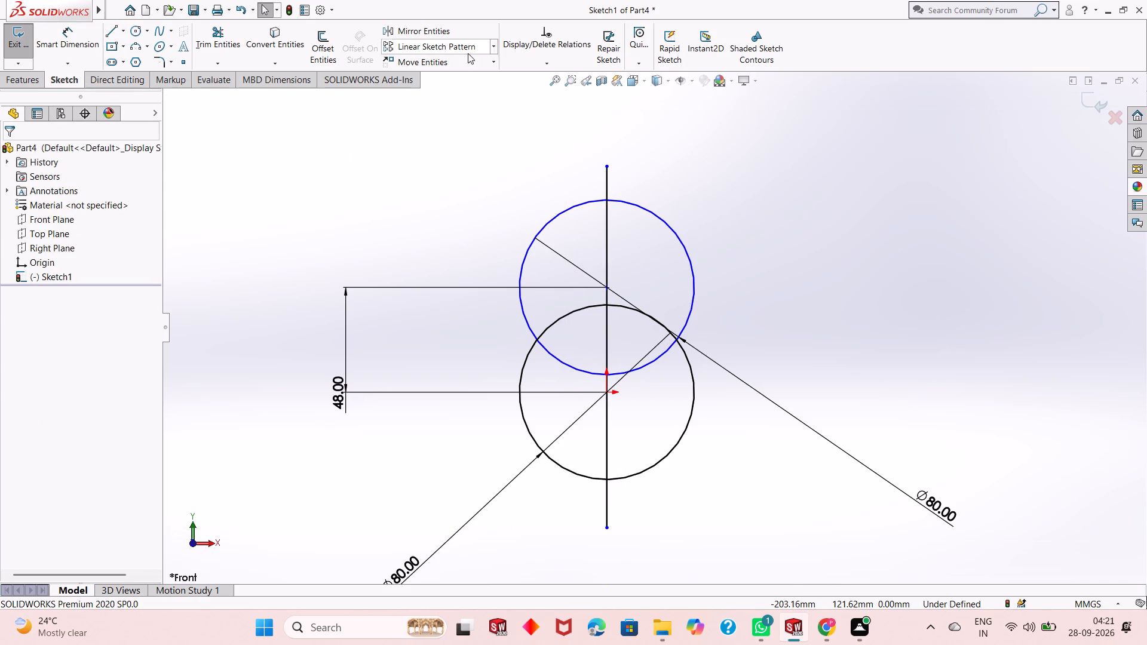
Set up a bi-directional offset of the vertical line with a distance of 85/2 mm.
click(605, 173)
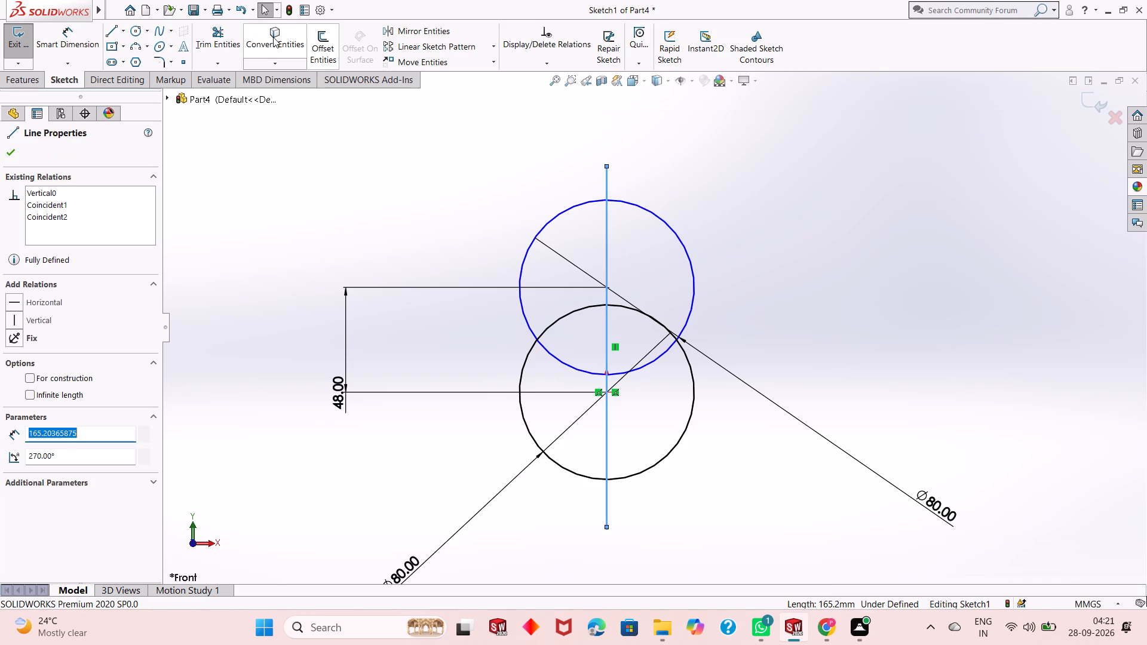
click(326, 48)
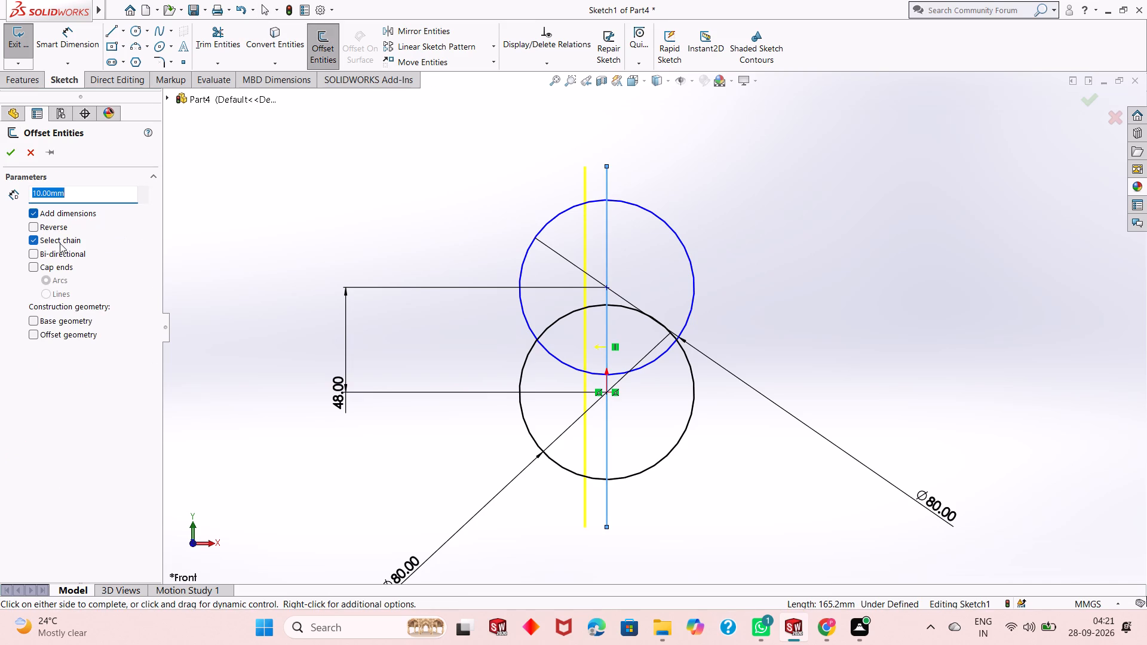
click(59, 255)
double_click(87, 197)
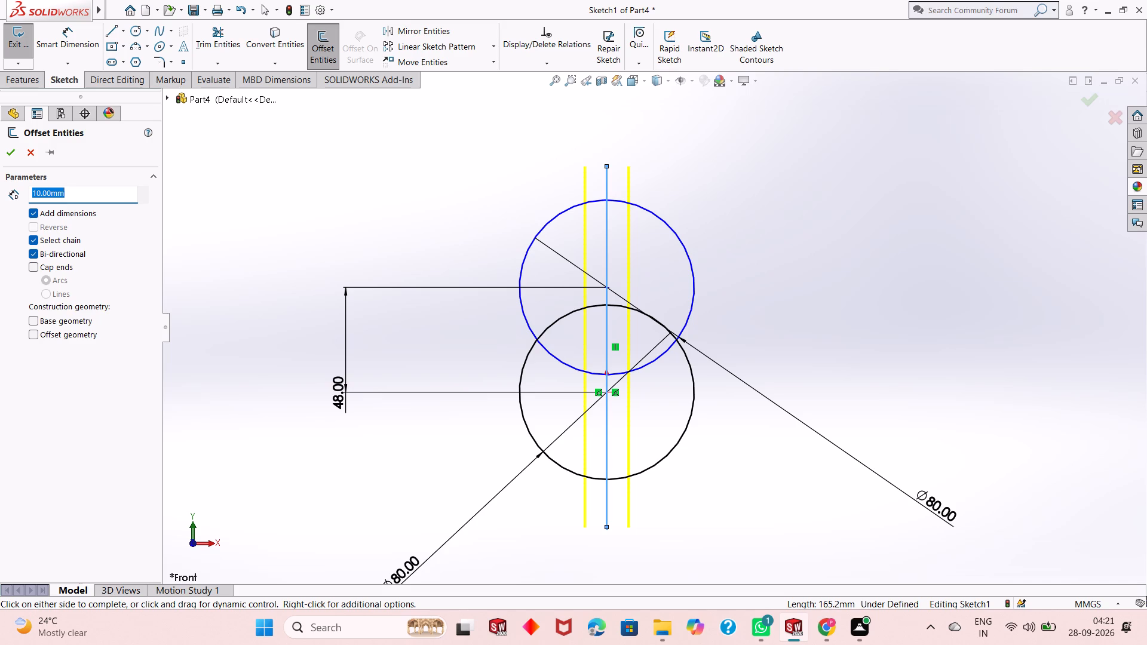
text(85/0)
key(BackSpace)
key(2)
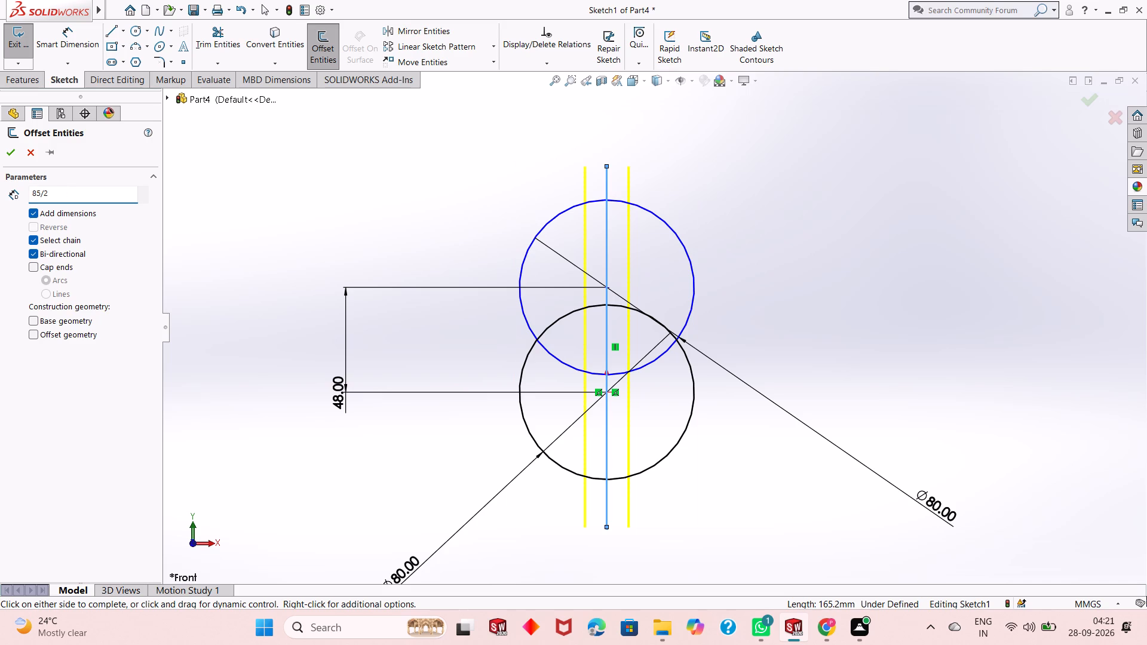
key(Return)
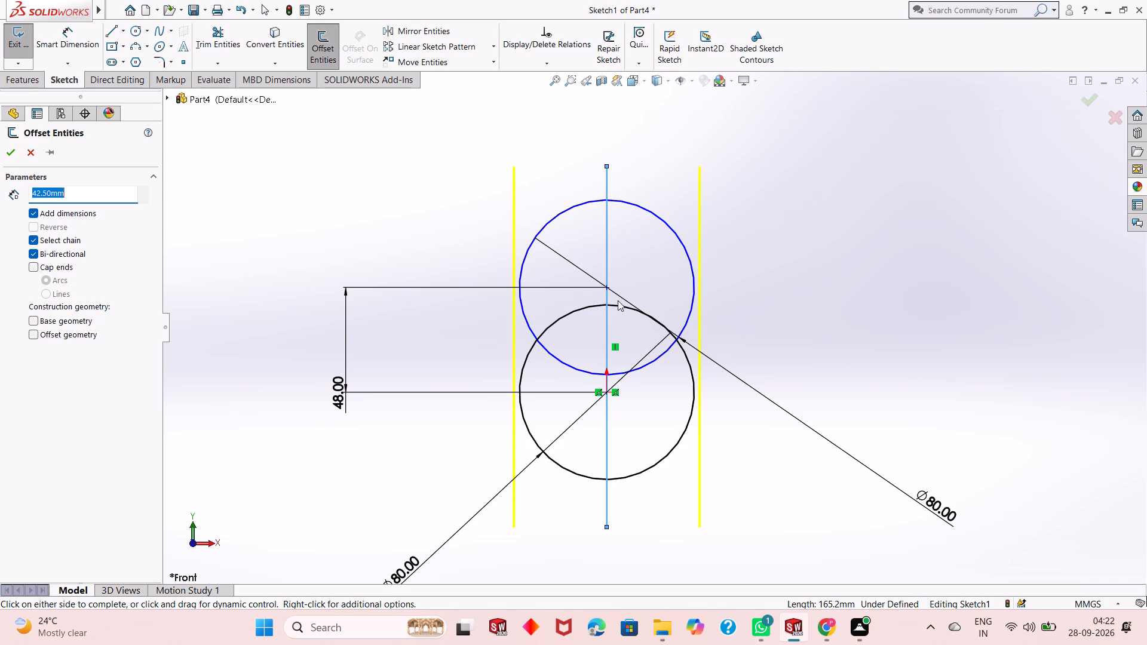
Examine the offset preview lines against the sides of the two circles, and cancel the offset.
scroll(597, 309, down, 2)
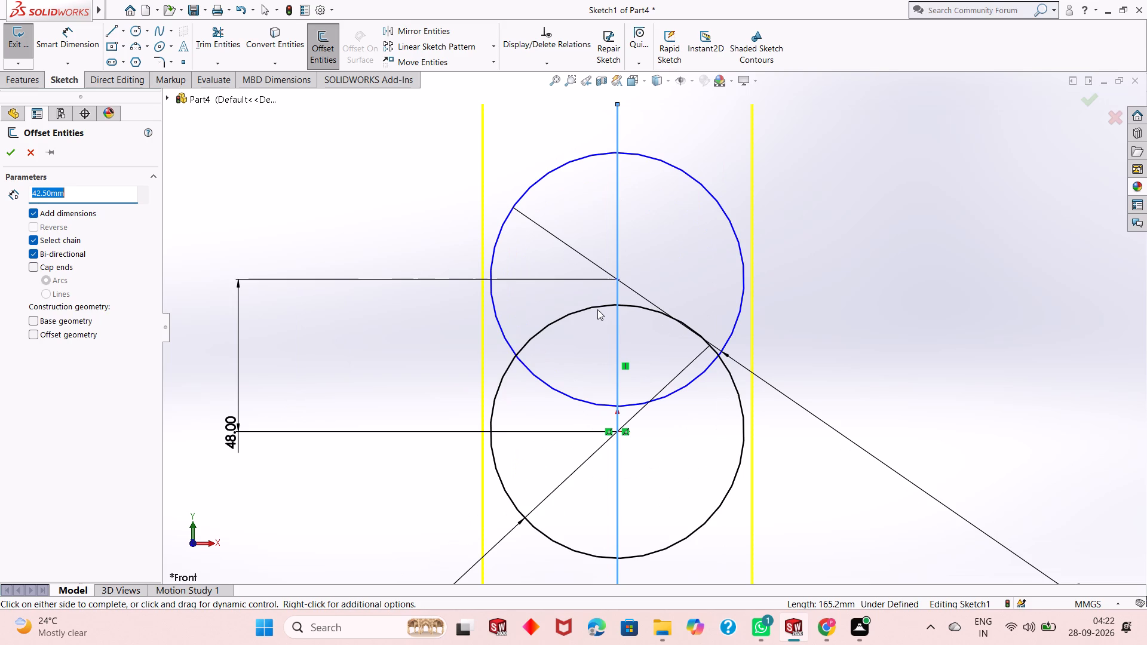
scroll(597, 309, down, 1)
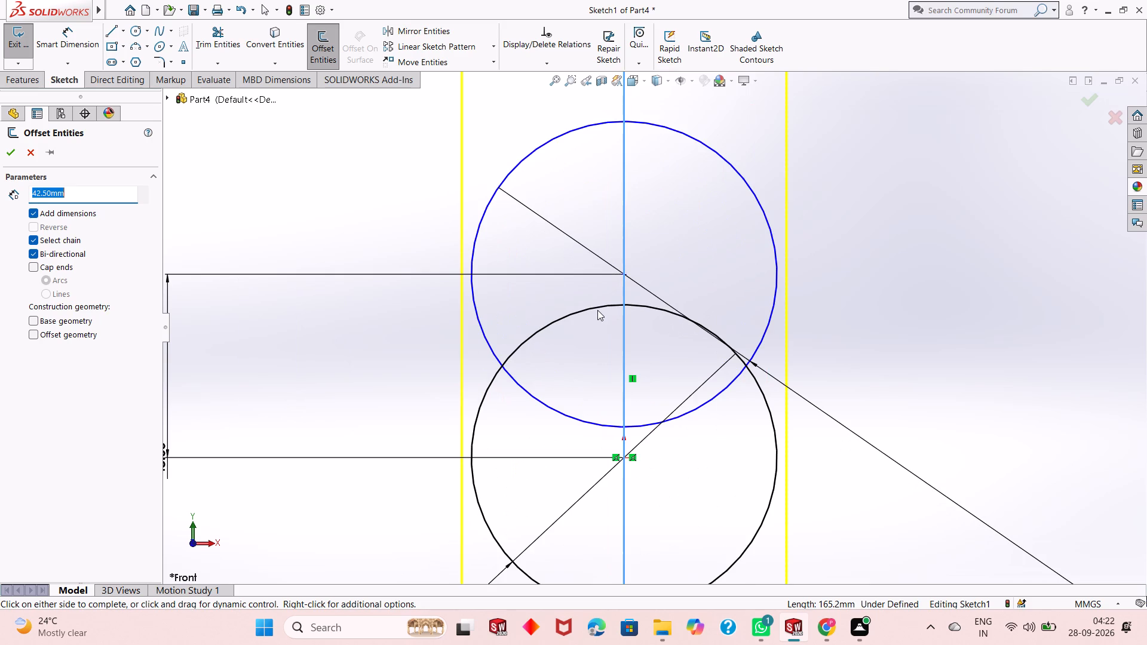
scroll(597, 310, down, 1)
scroll(597, 310, up, 1)
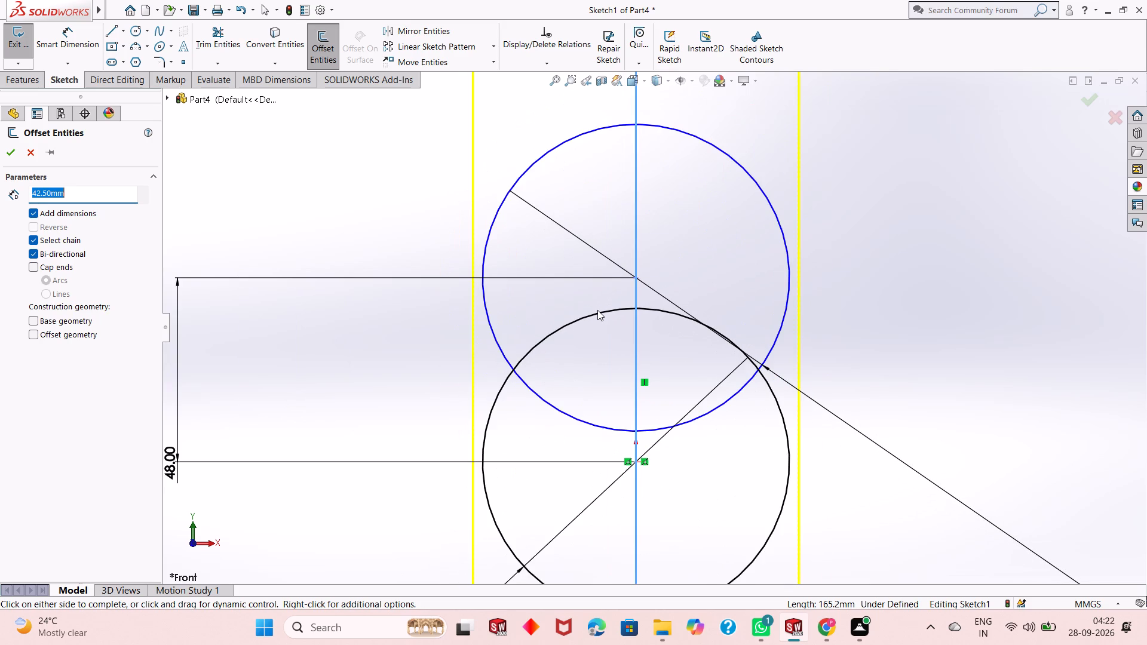
scroll(597, 310, up, 3)
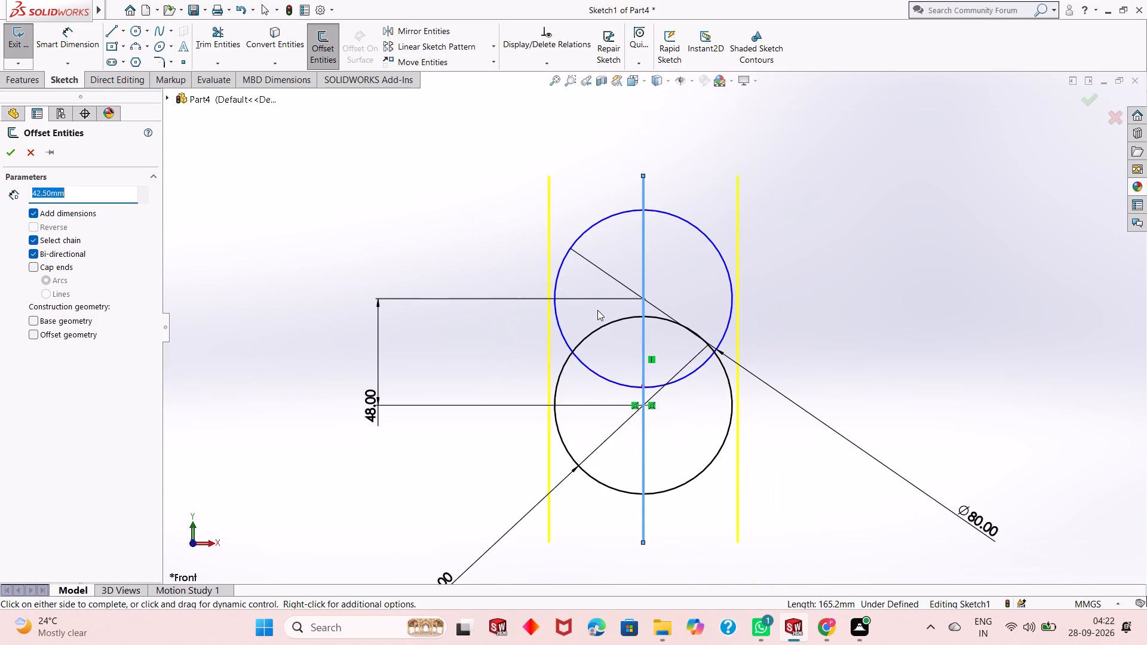
scroll(597, 310, up, 3)
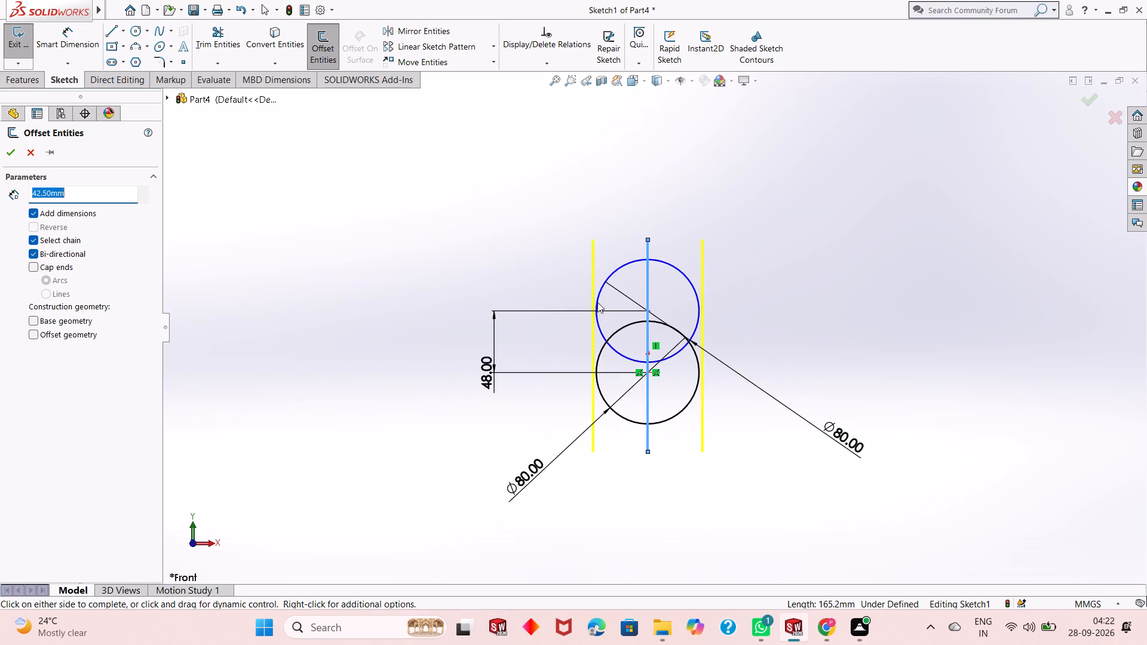
scroll(600, 300, down, 3)
scroll(678, 351, down, 2)
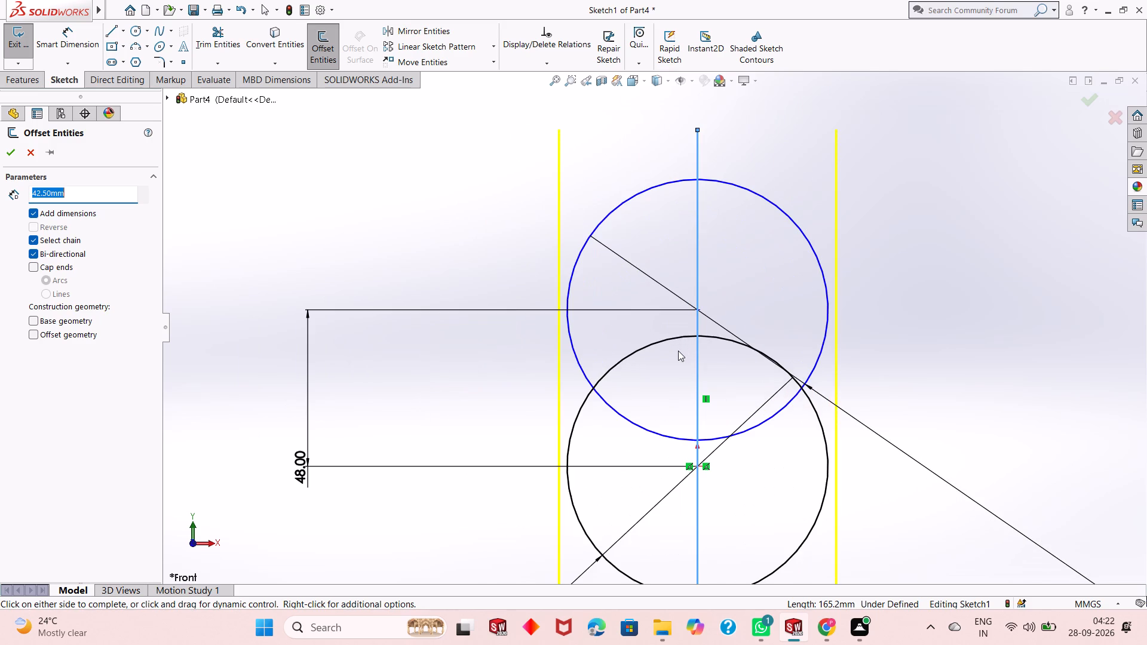
scroll(677, 351, down, 1)
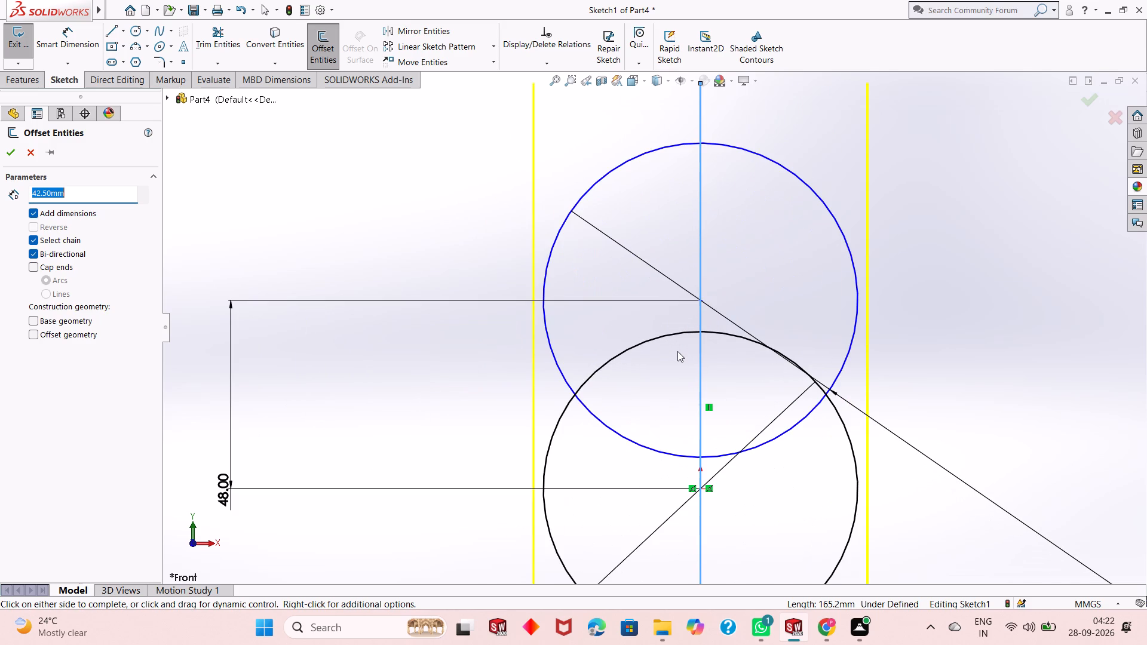
scroll(677, 351, down, 2)
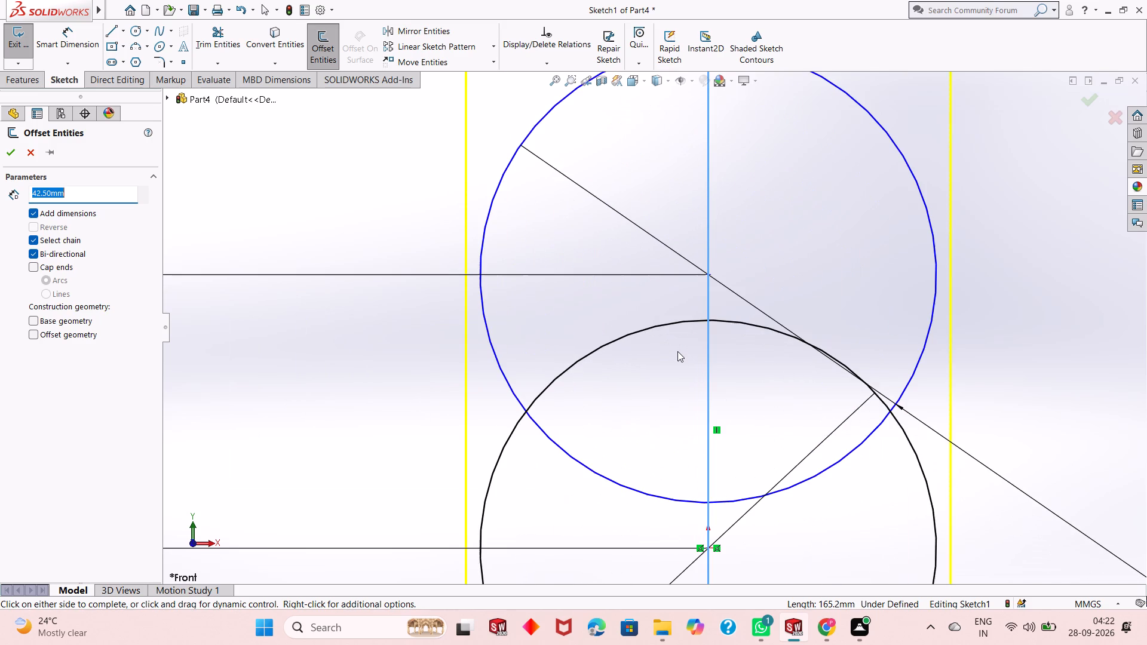
scroll(677, 351, down, 1)
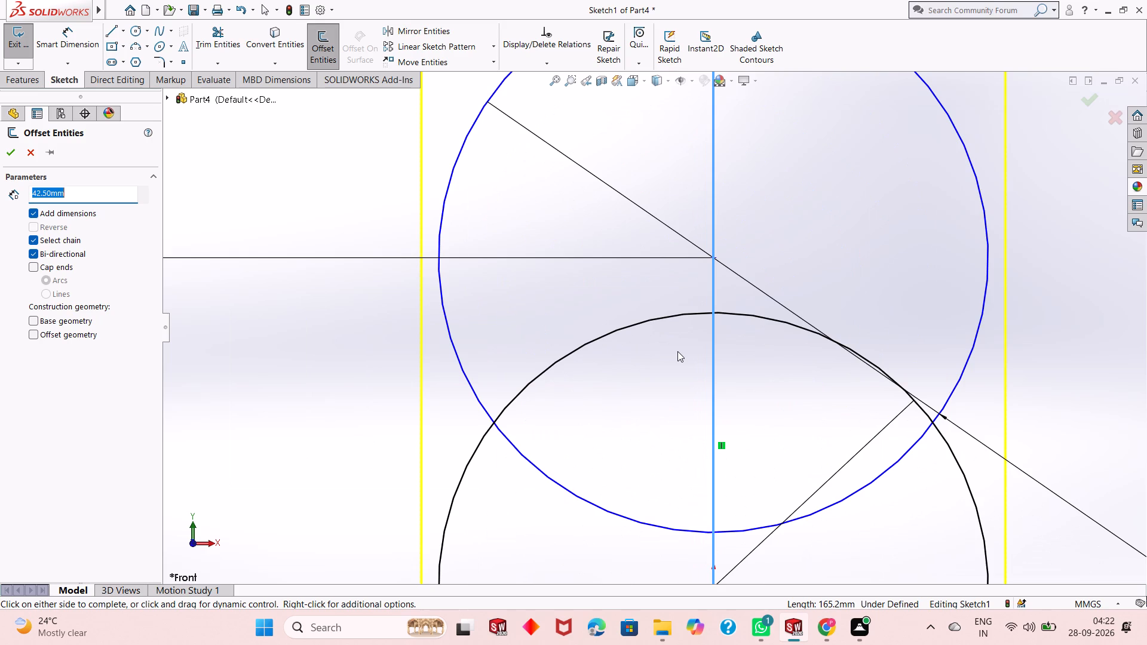
scroll(589, 336, up, 2)
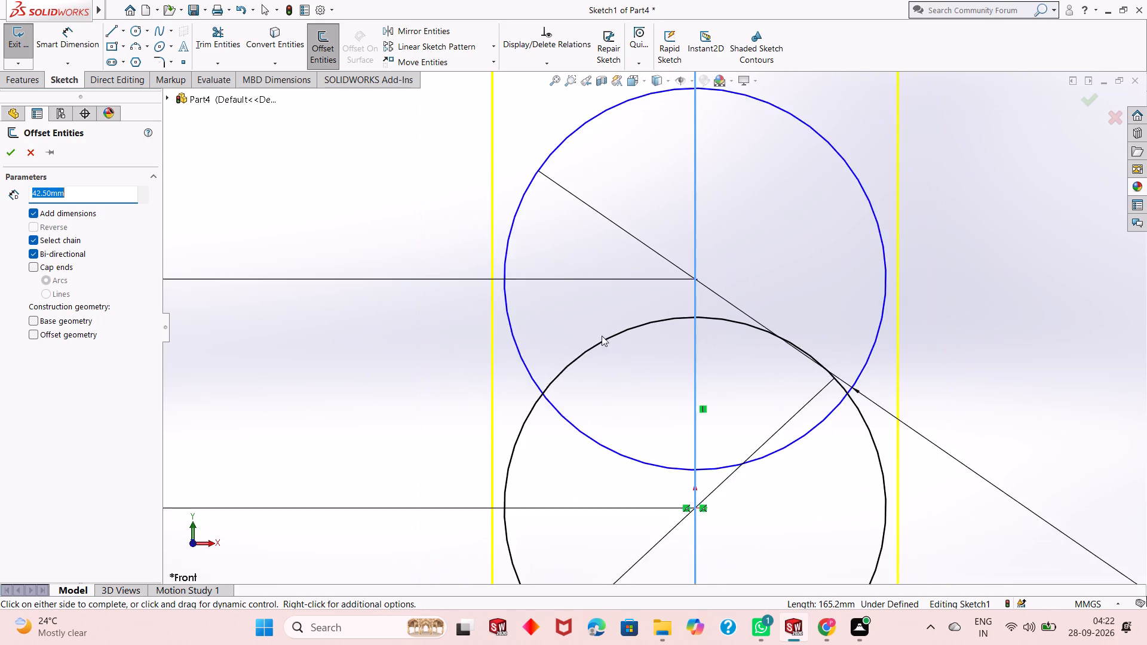
scroll(602, 336, up, 2)
key(Escape)
key(Escape)
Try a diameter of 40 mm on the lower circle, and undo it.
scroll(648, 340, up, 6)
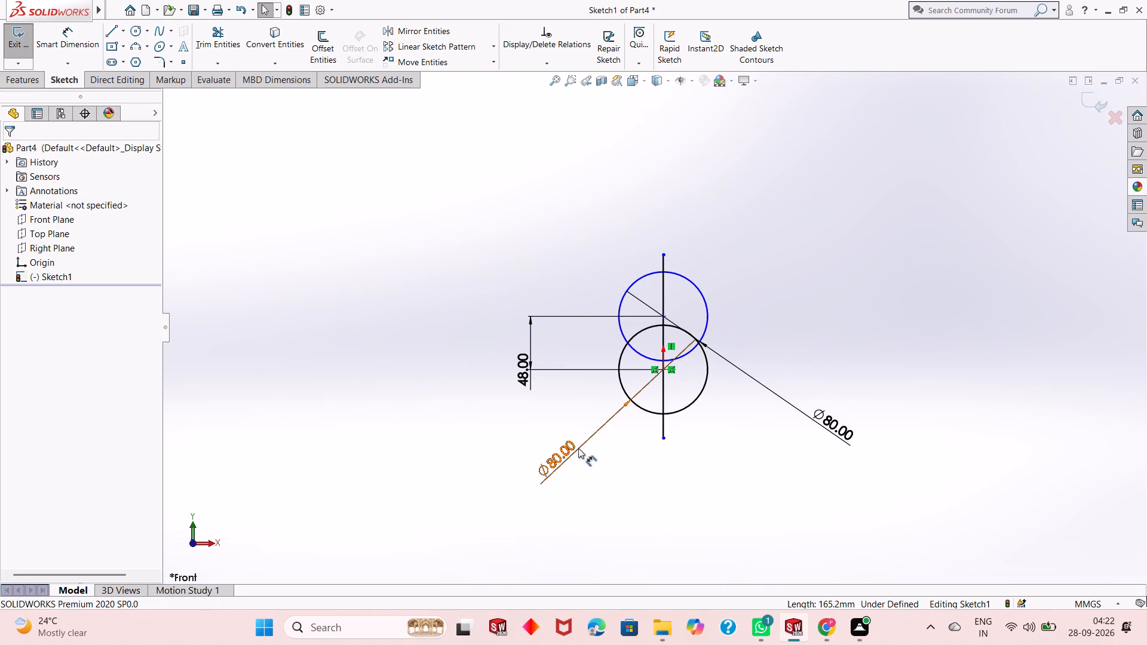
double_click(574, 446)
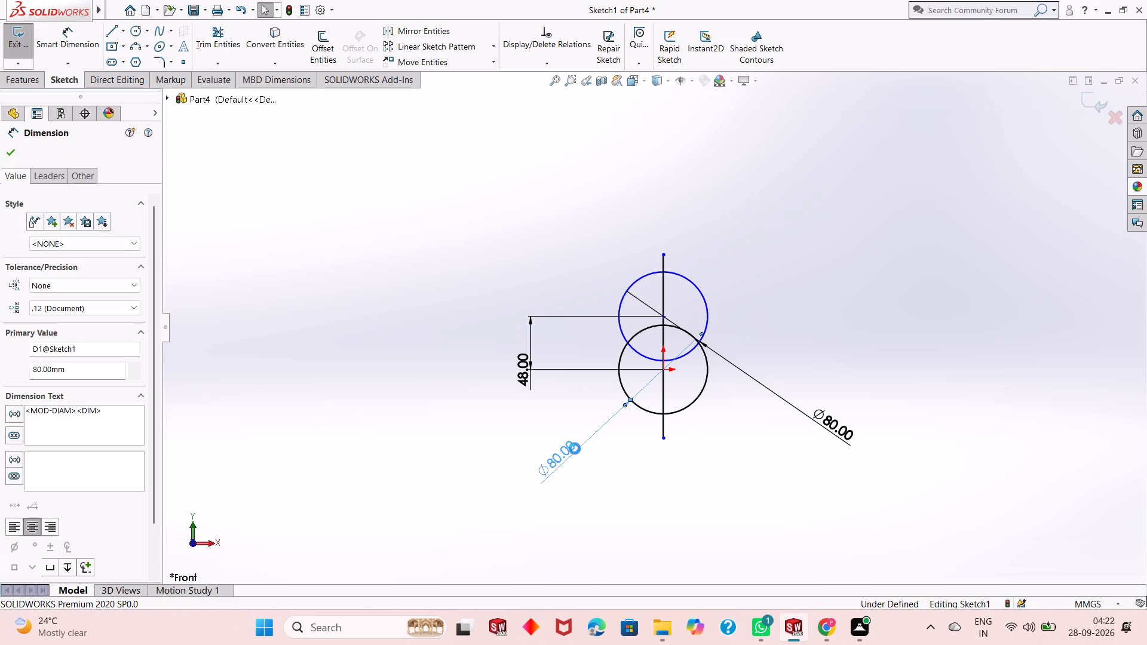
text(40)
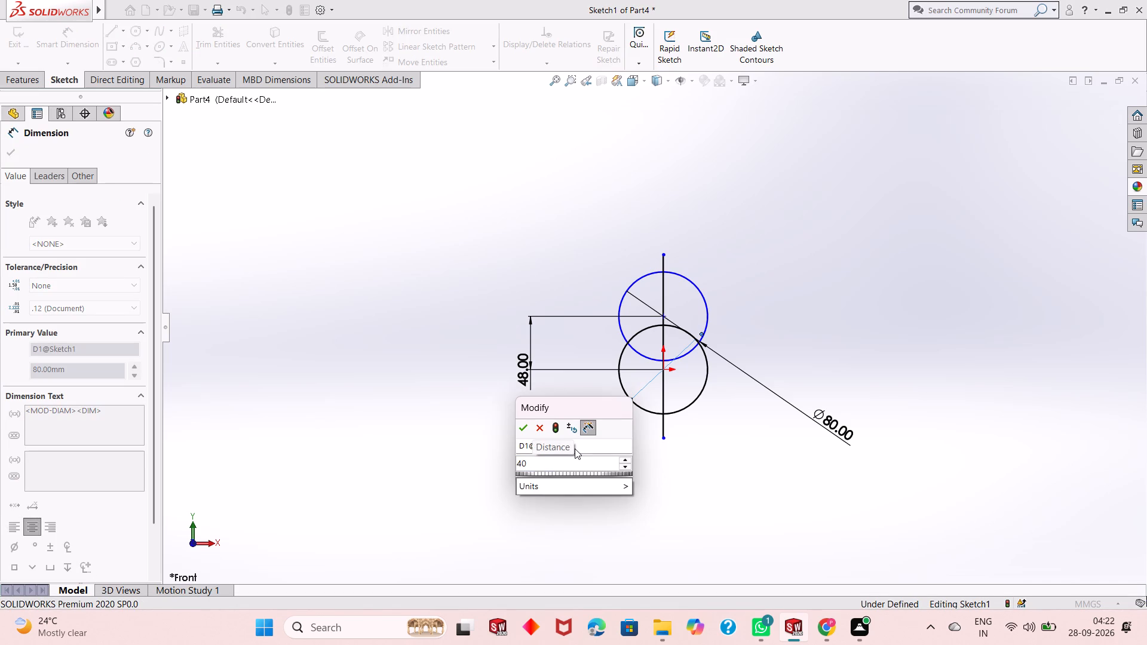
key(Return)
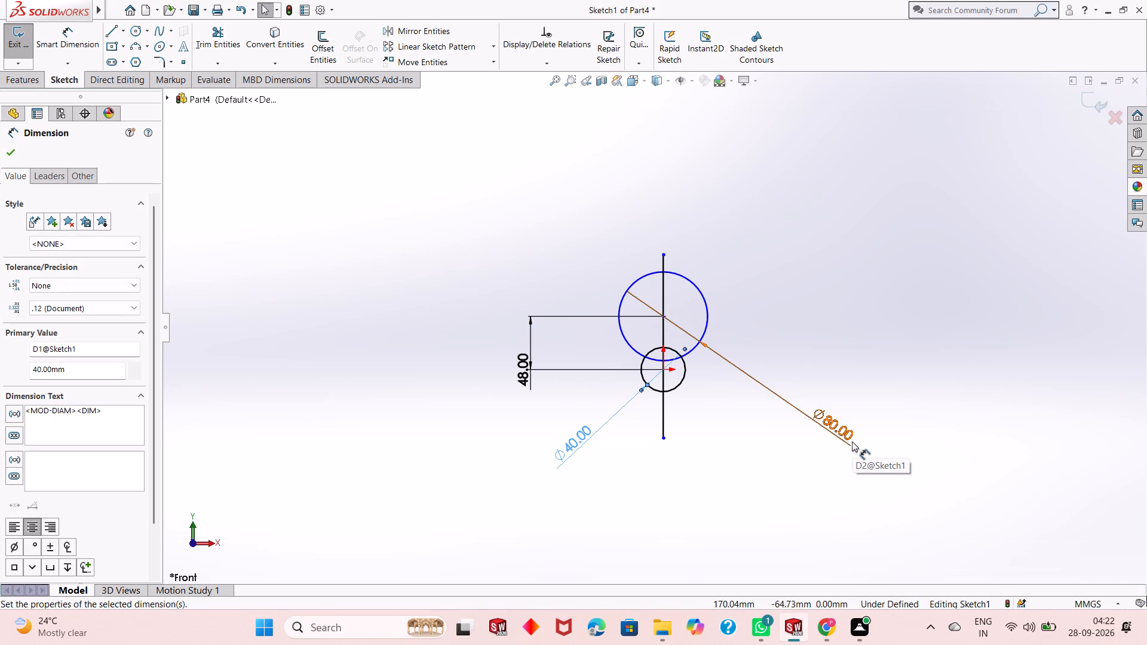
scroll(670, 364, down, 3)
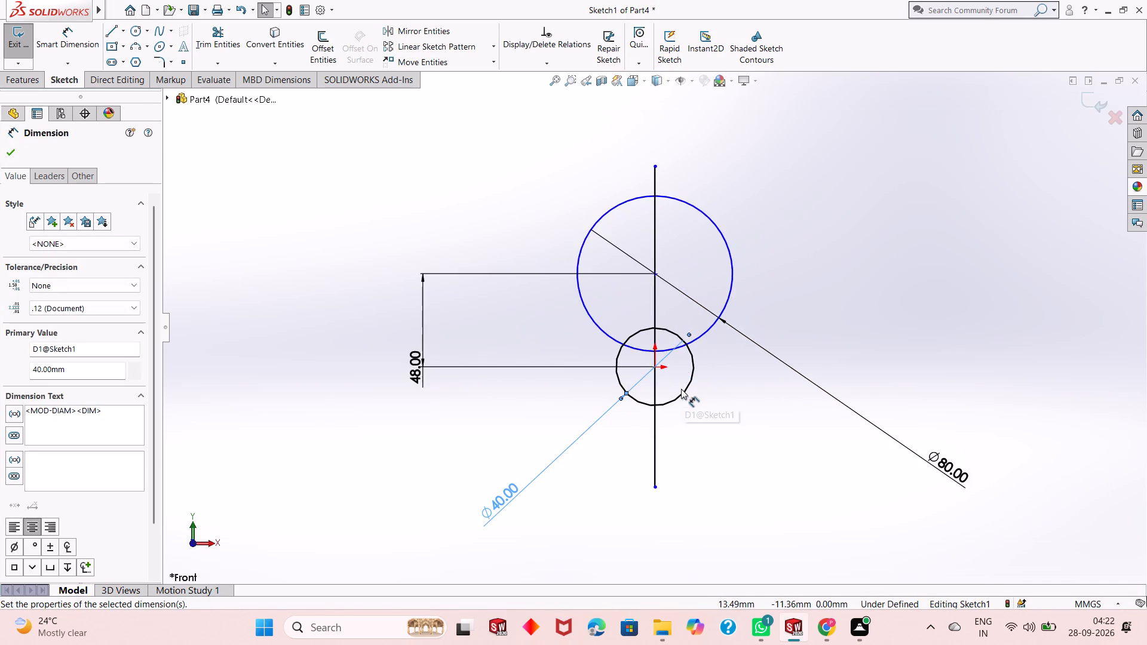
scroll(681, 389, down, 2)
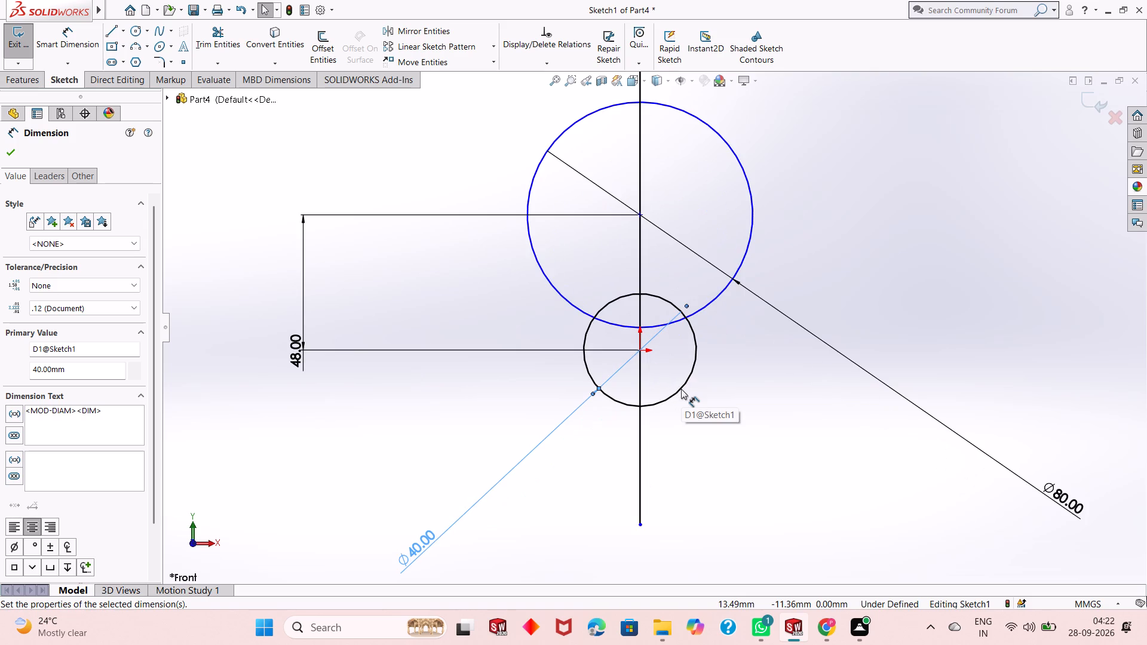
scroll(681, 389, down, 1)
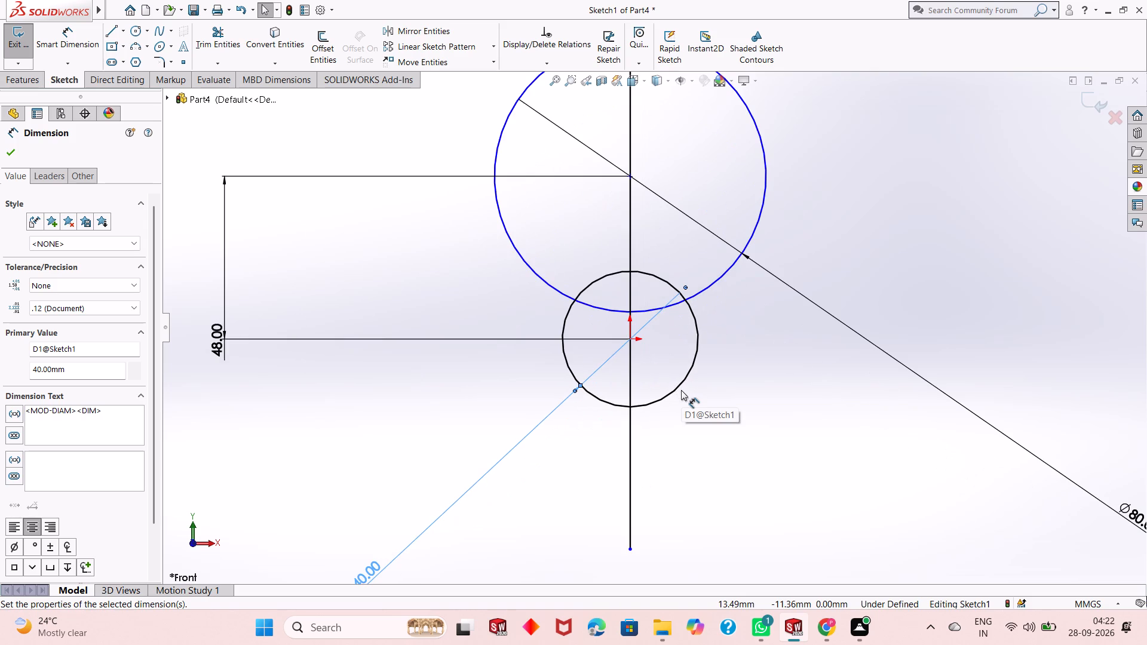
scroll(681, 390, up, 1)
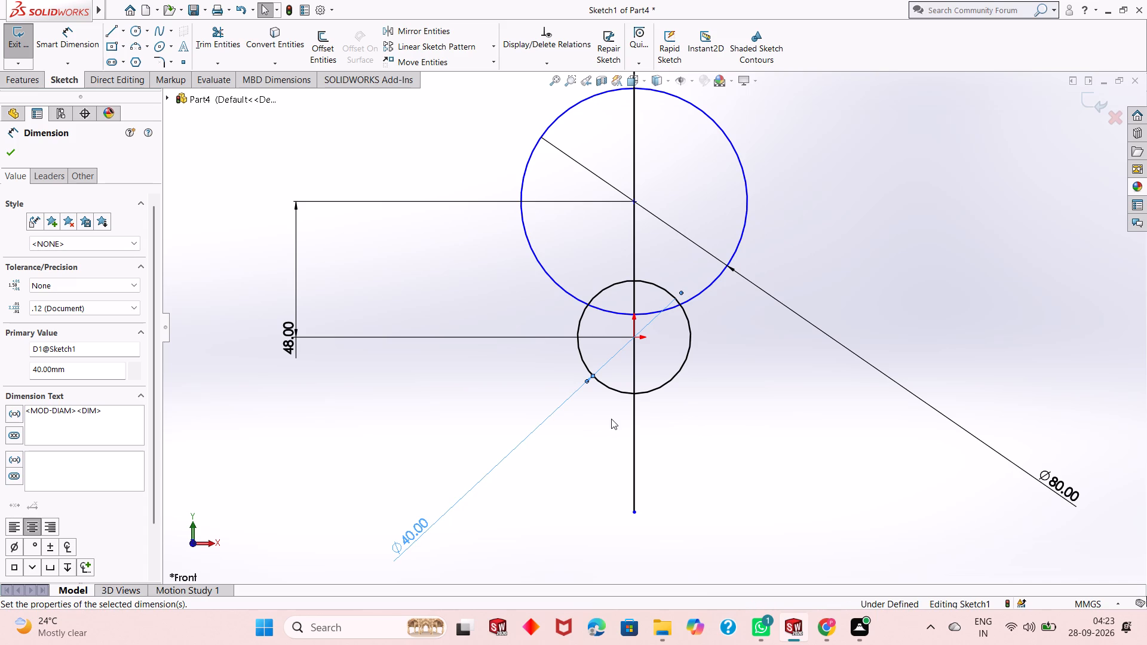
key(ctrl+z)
Offset the vertical line bi-directionally by 42.5 mm, with dimensions added.
scroll(571, 309, up, 1)
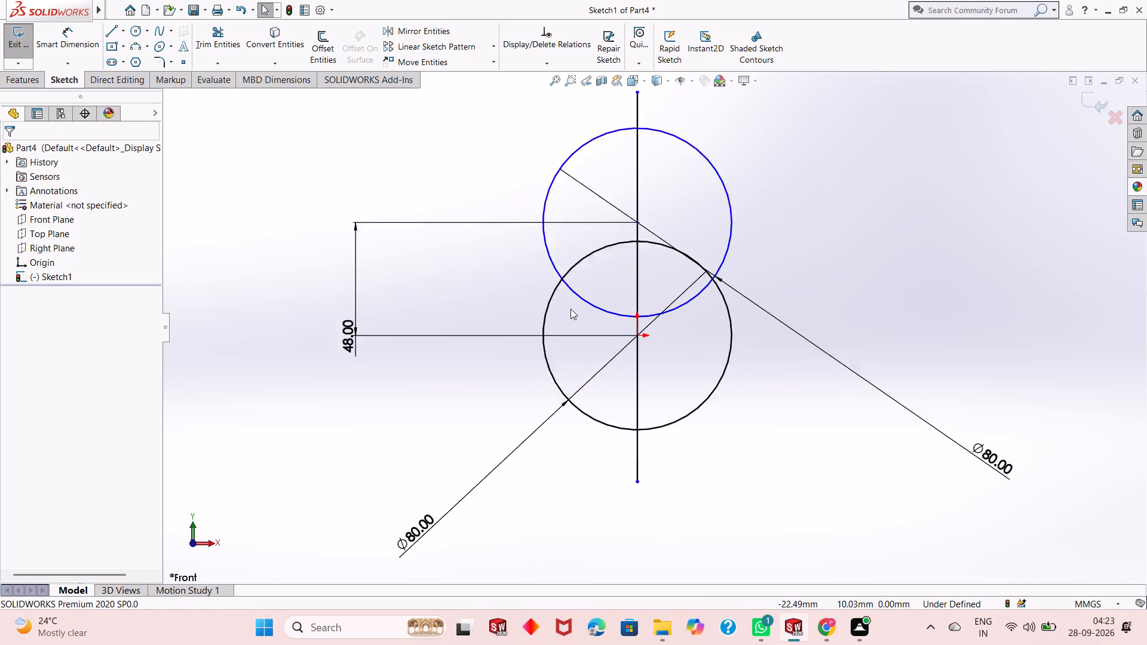
scroll(571, 309, up, 2)
scroll(717, 246, down, 1)
click(622, 167)
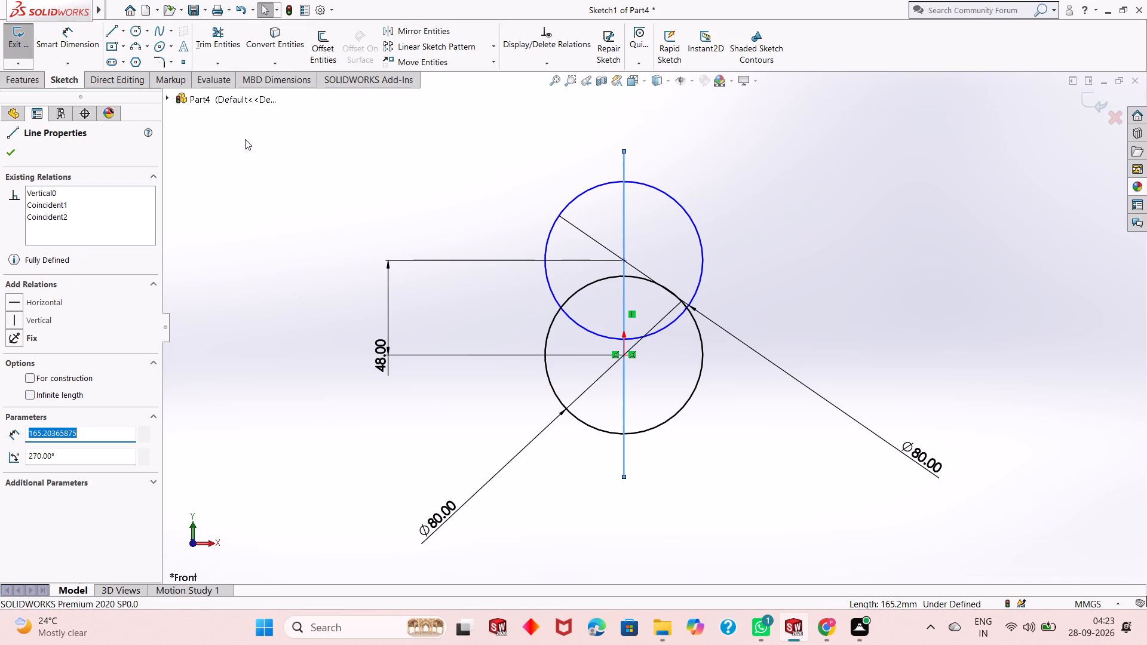
click(323, 51)
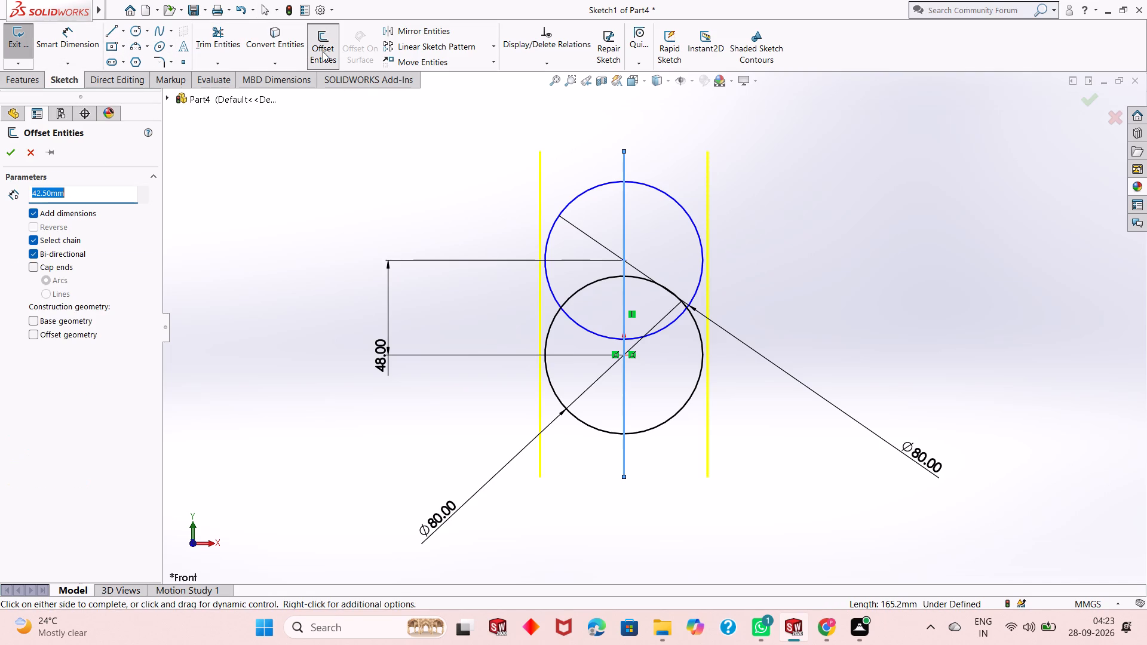
click(10, 153)
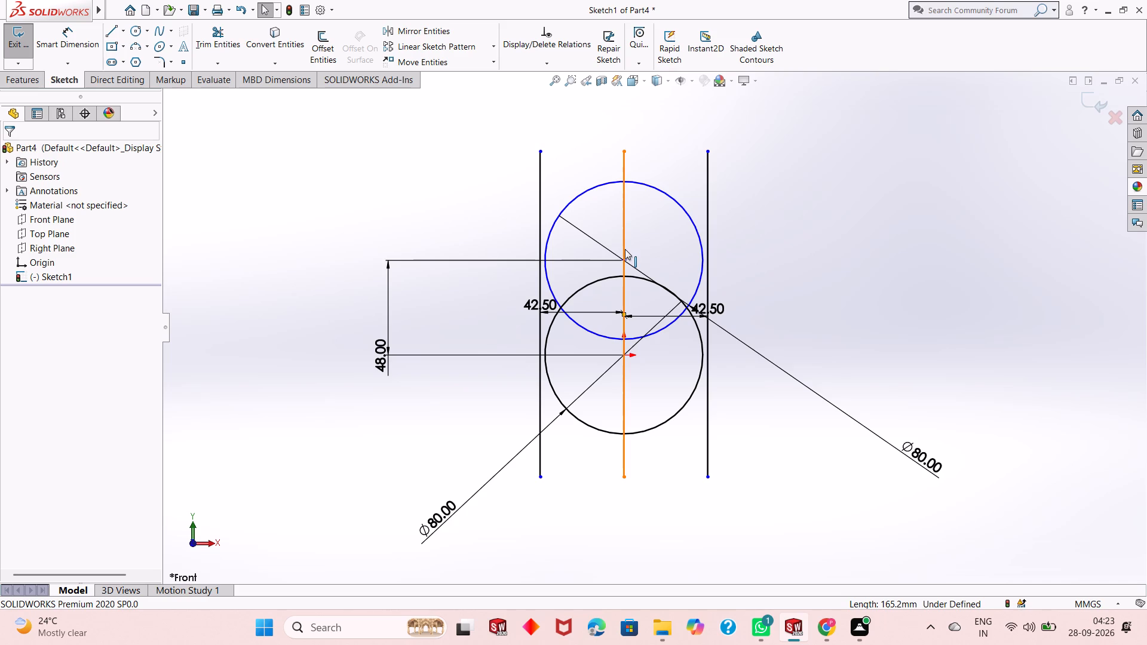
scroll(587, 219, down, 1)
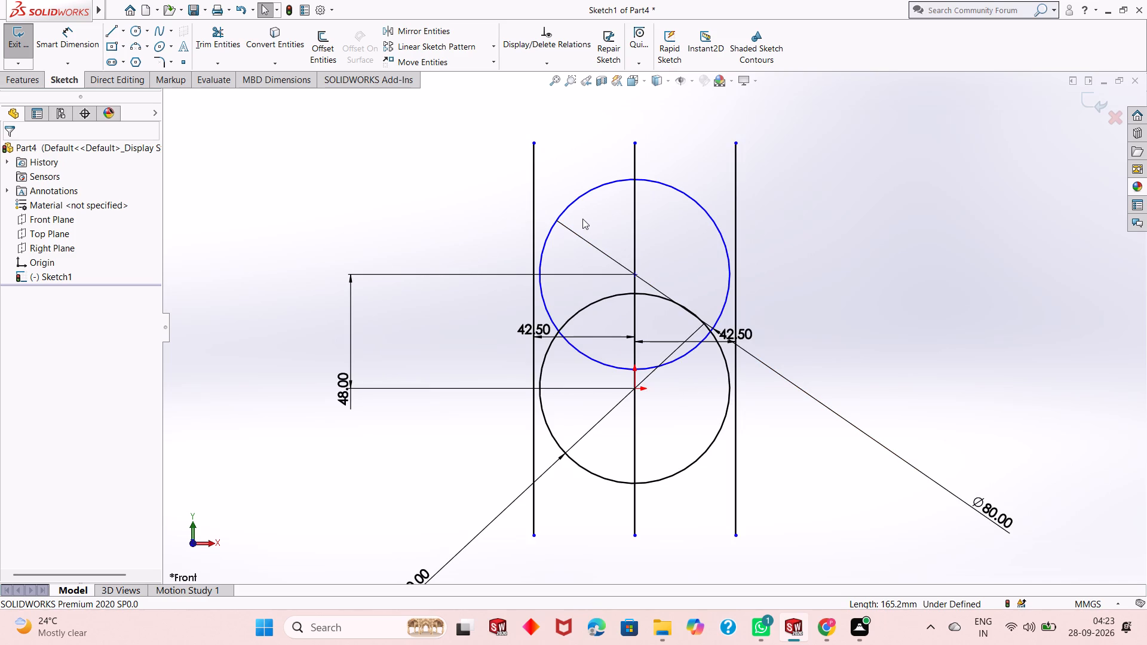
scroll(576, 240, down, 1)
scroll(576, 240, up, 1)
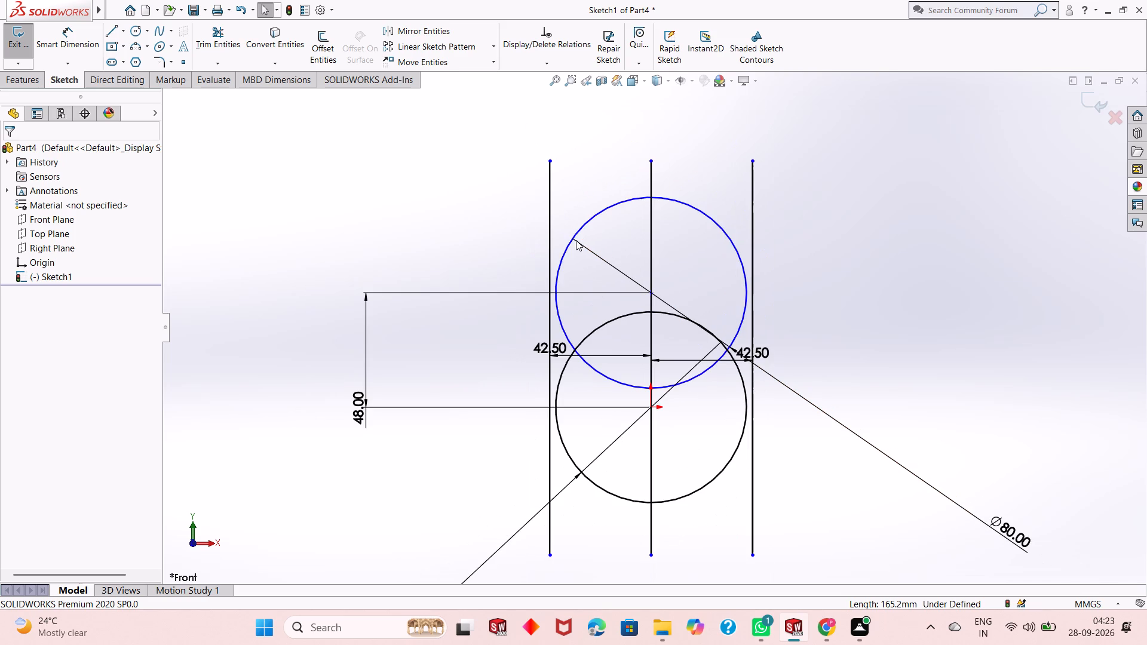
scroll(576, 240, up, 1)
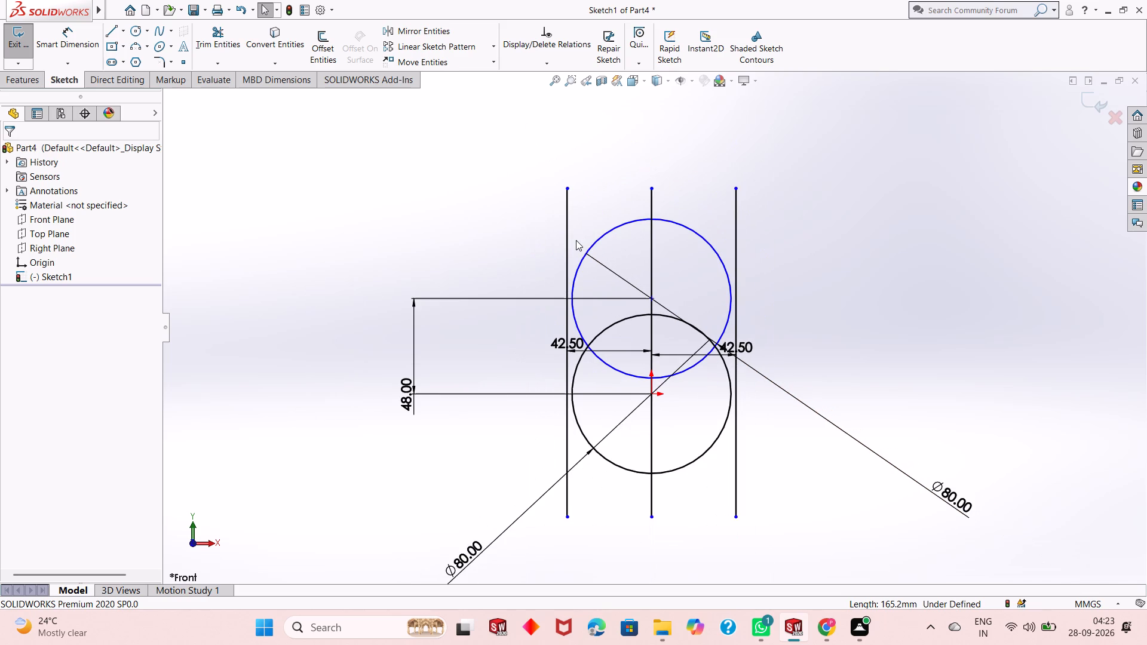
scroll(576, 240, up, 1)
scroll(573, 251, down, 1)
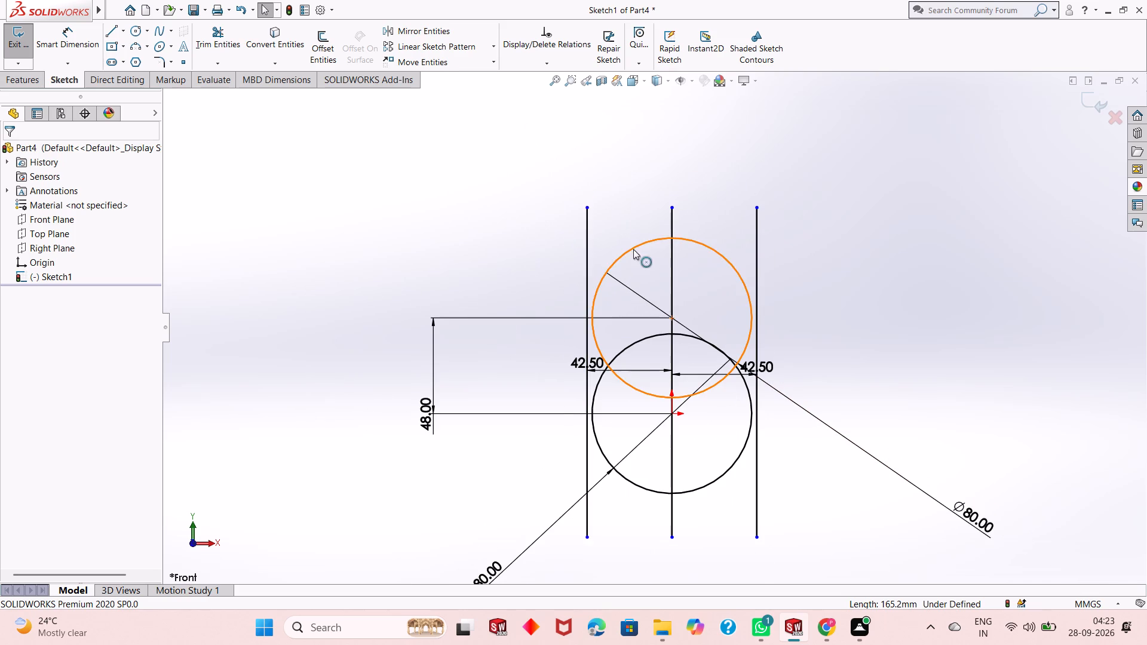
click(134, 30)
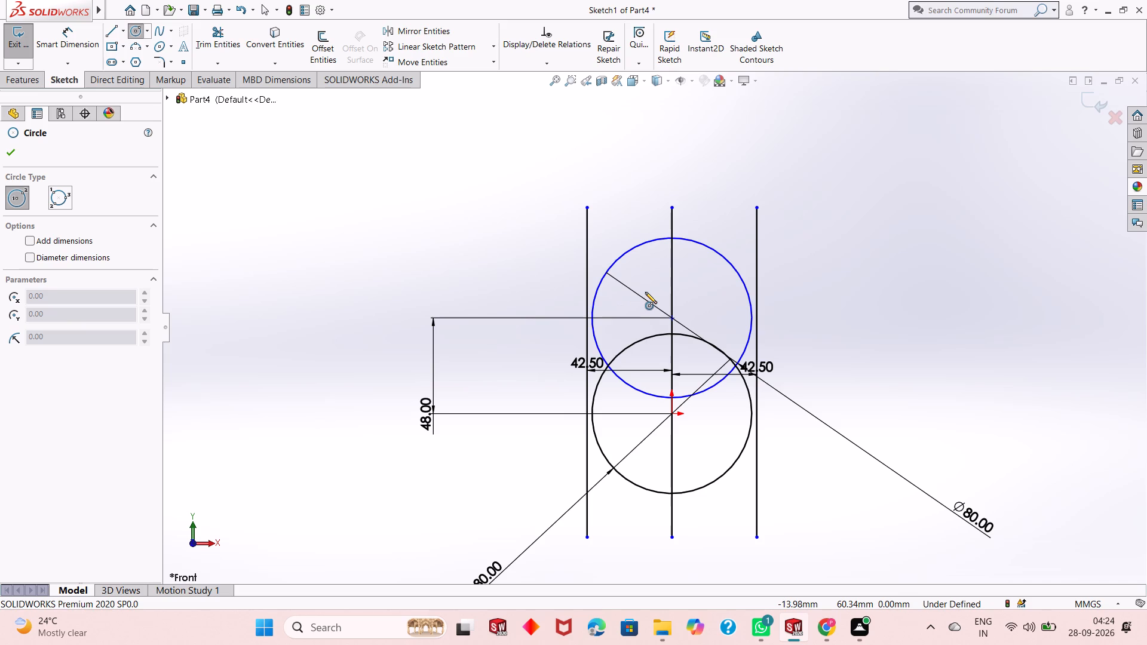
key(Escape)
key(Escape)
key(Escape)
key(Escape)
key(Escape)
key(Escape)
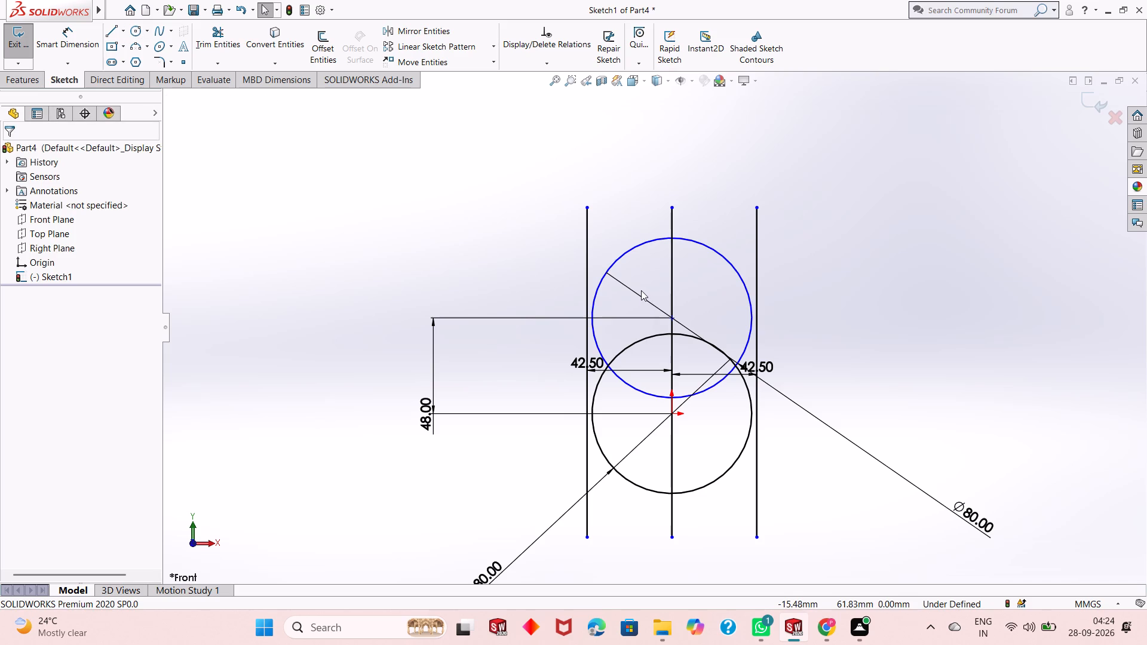
Undo the 42.5 mm bi-directional offset and the vertical line through the circle centres.
key(ctrl+z)
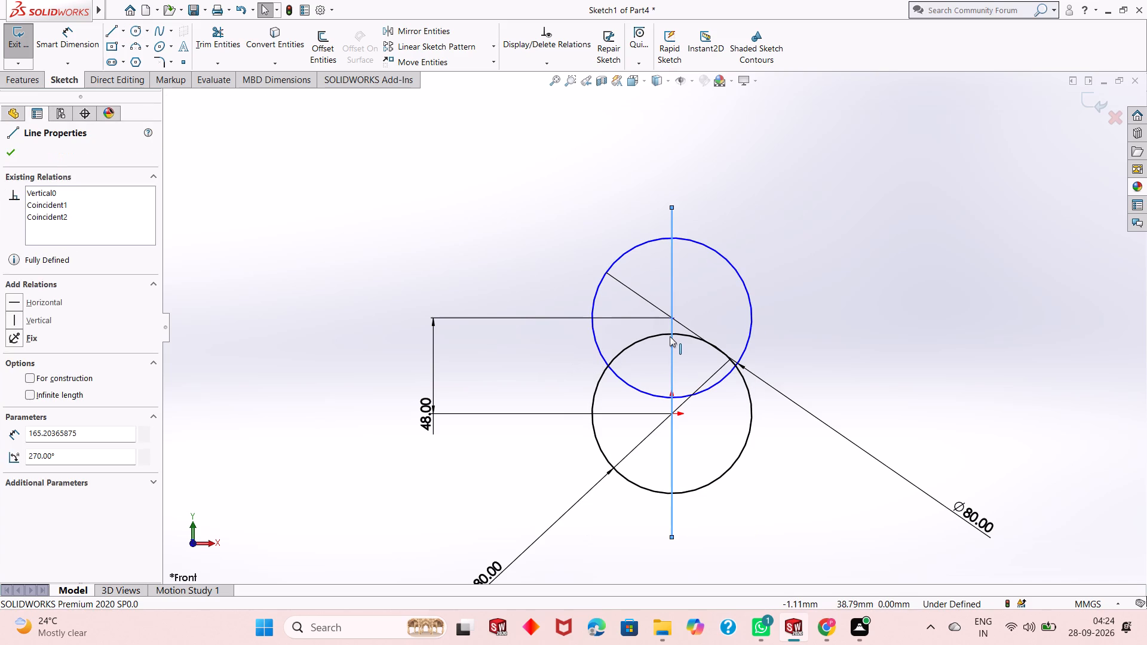
key(ctrl+z)
key(Escape)
key(Escape)
key(Escape)
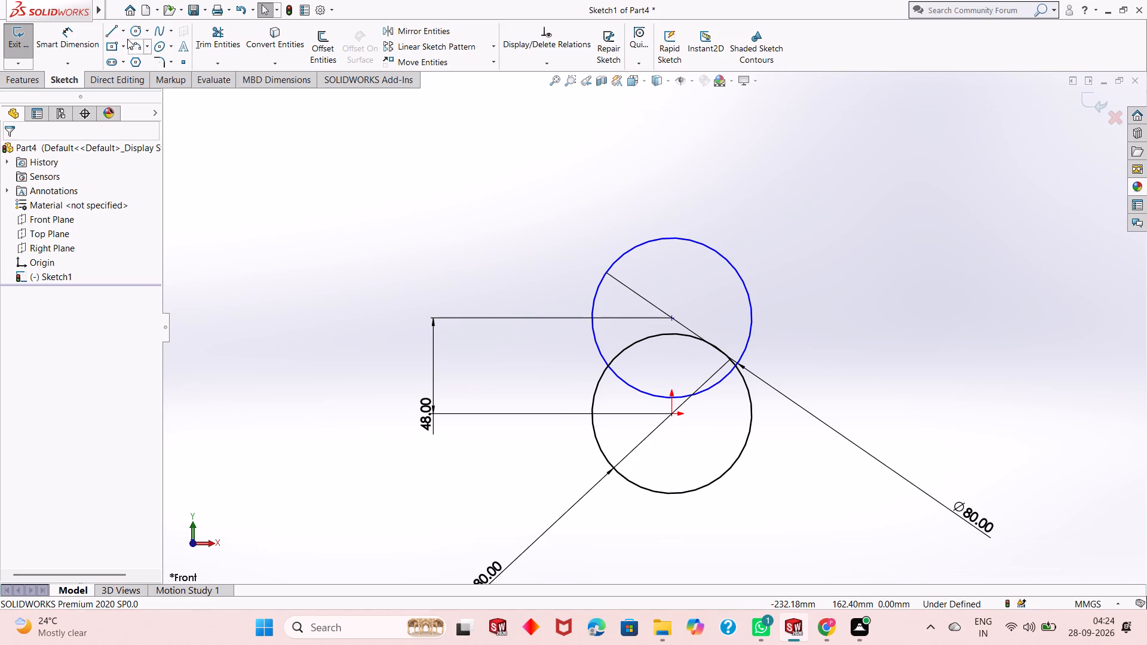
Draw a vertical midpoint line through both circle centres, starting between them, with a half-length of 55 mm.
click(125, 33)
click(149, 76)
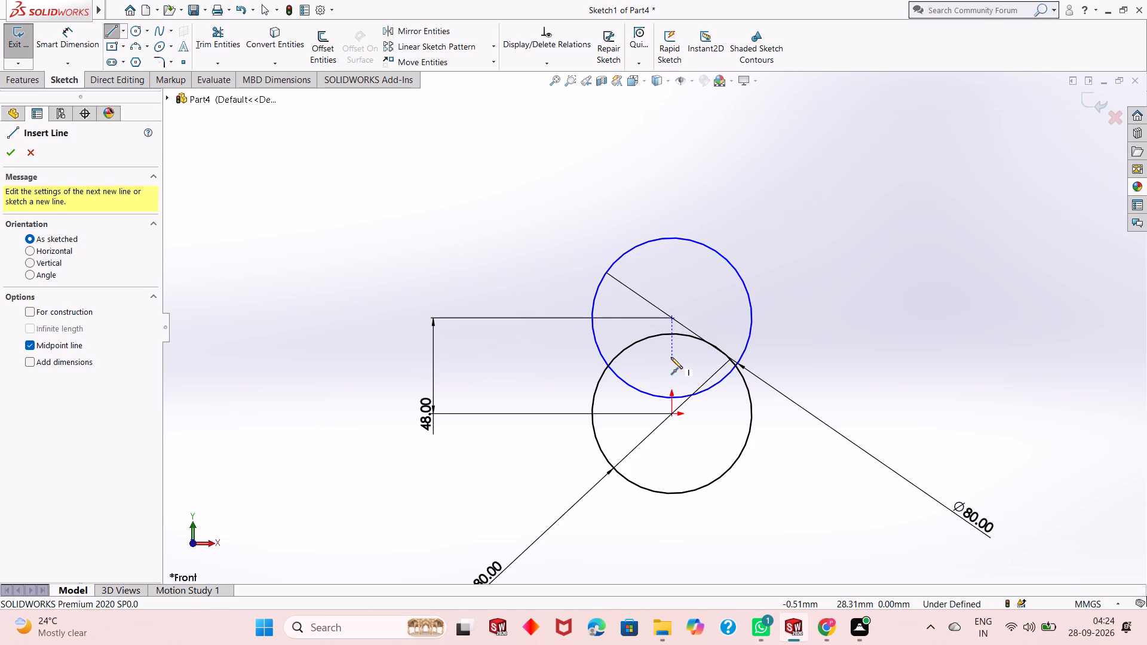
click(671, 357)
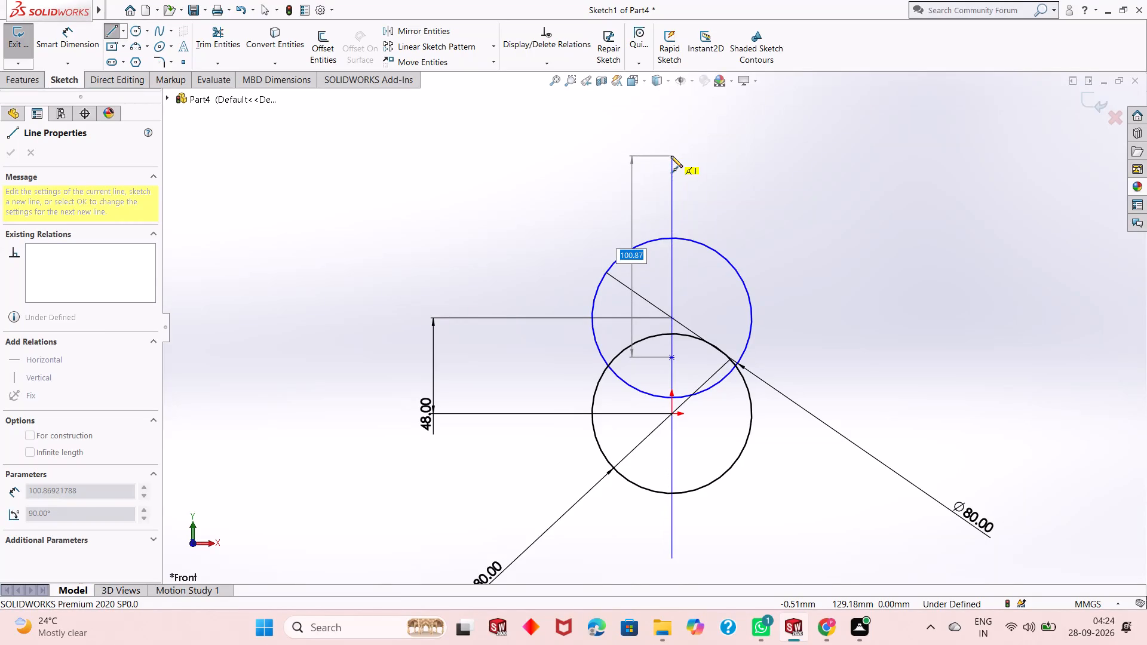
text(55)
key(Return)
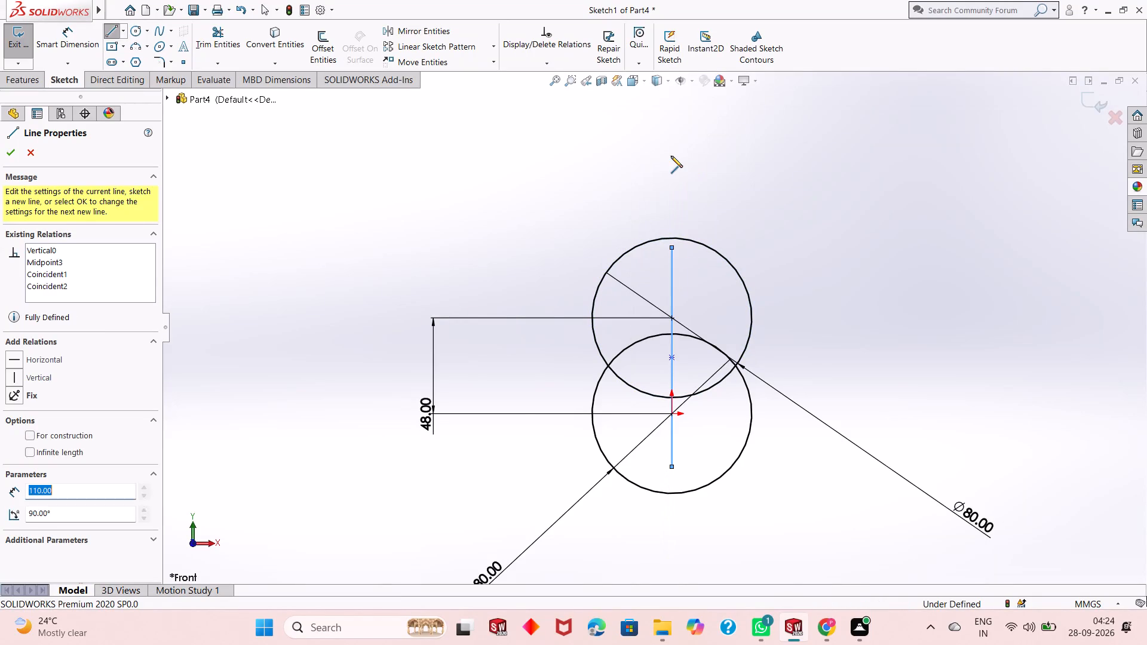
key(Escape)
key(Escape)
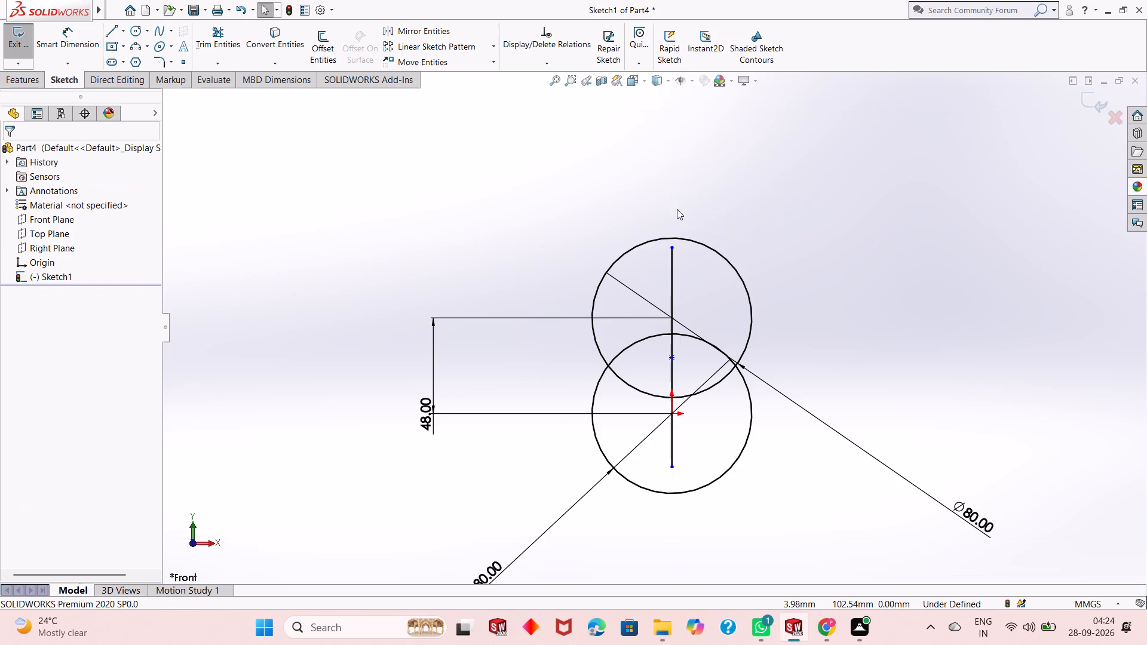
key(Escape)
Dimension the vertical line's midpoint 24 mm above the origin.
click(82, 38)
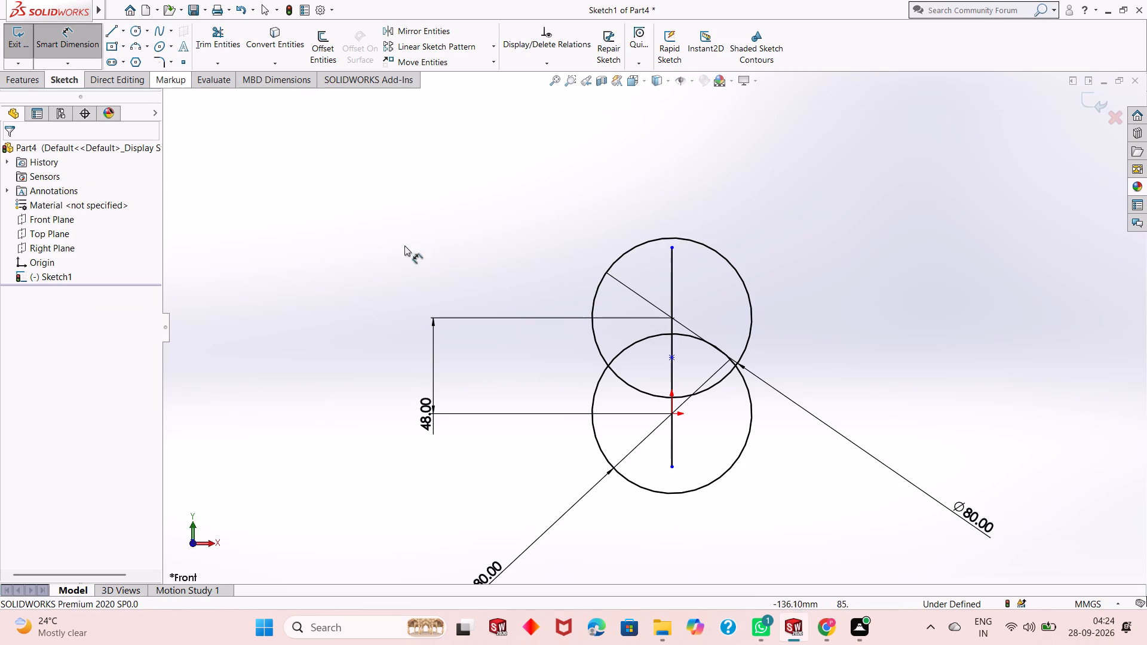
click(674, 358)
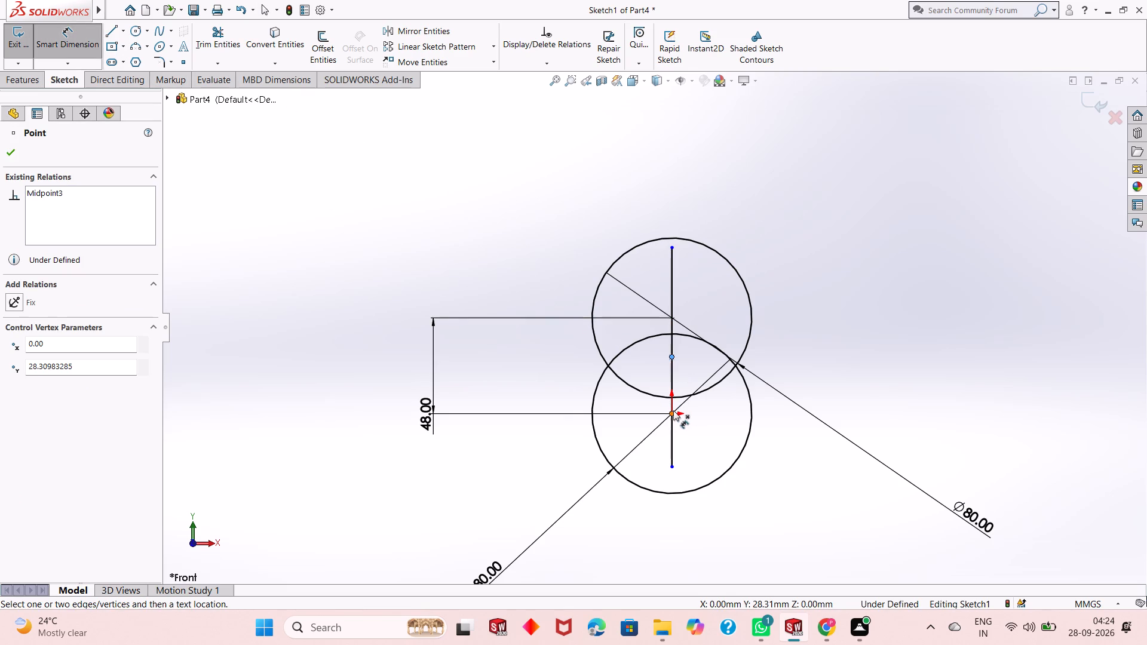
click(674, 413)
click(875, 391)
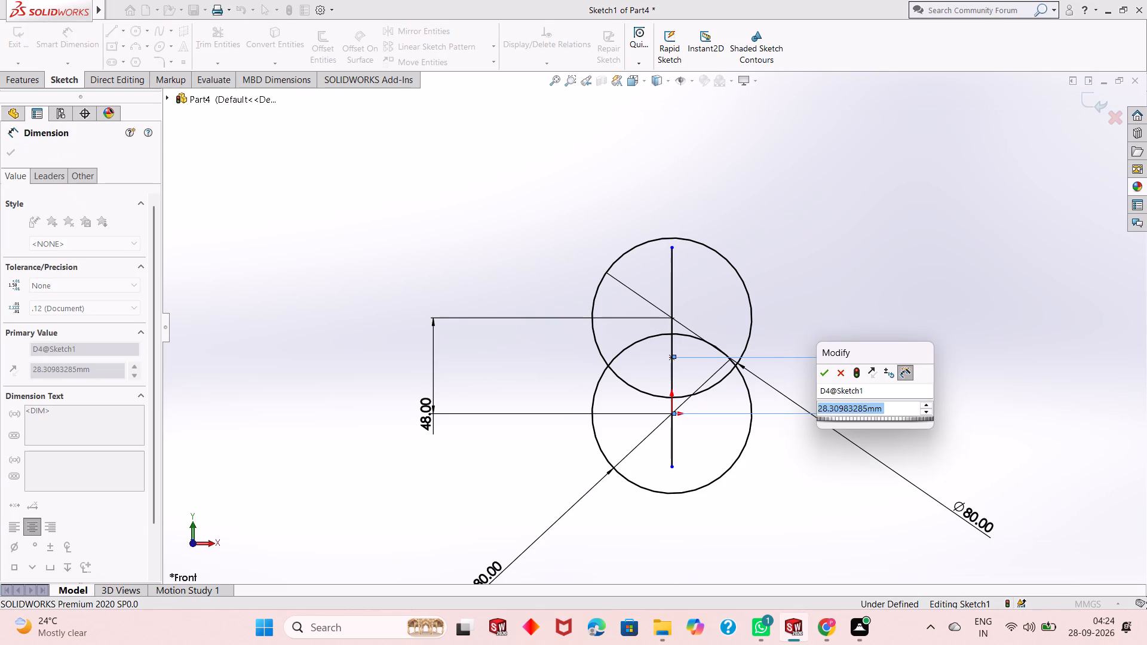
text(24)
key(Return)
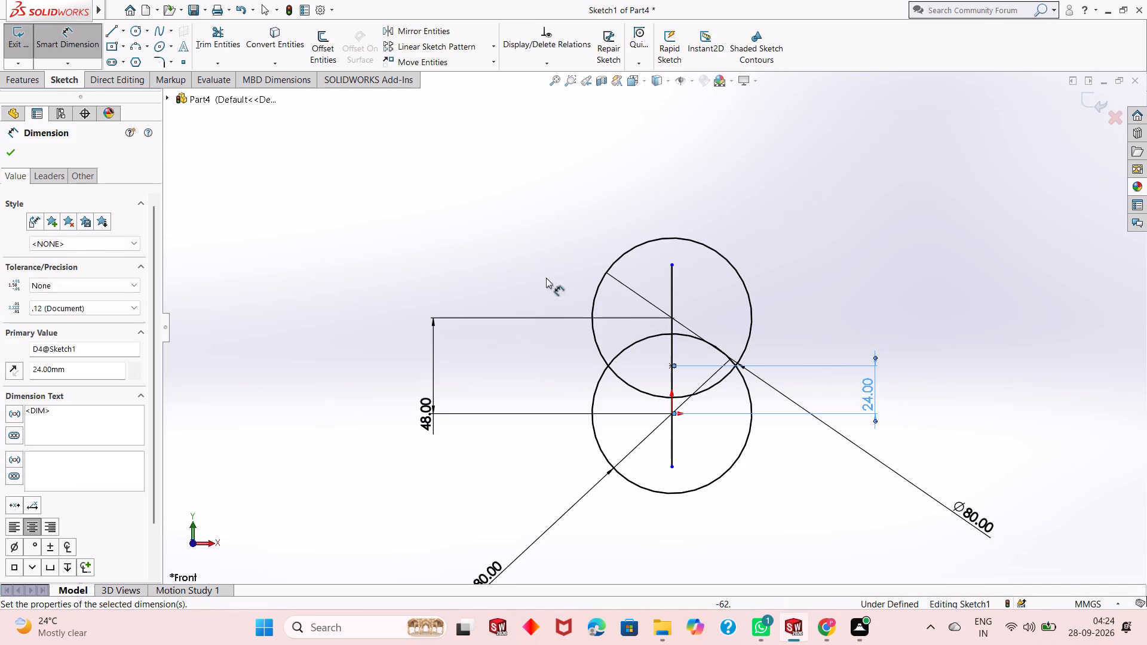
right_click(476, 255)
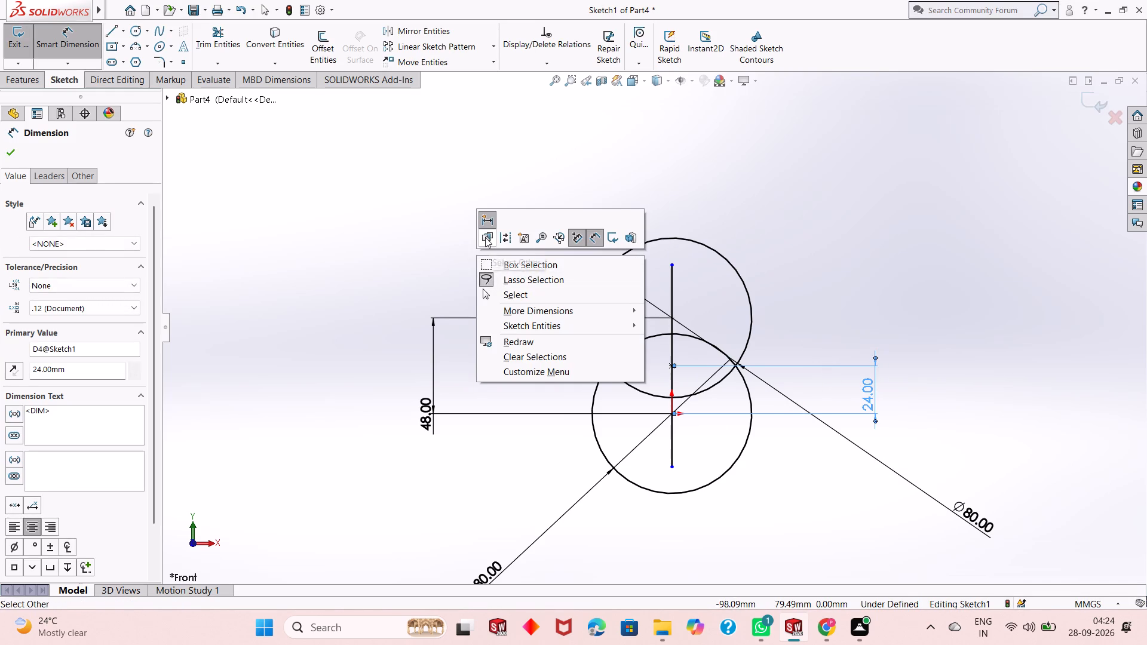
click(406, 245)
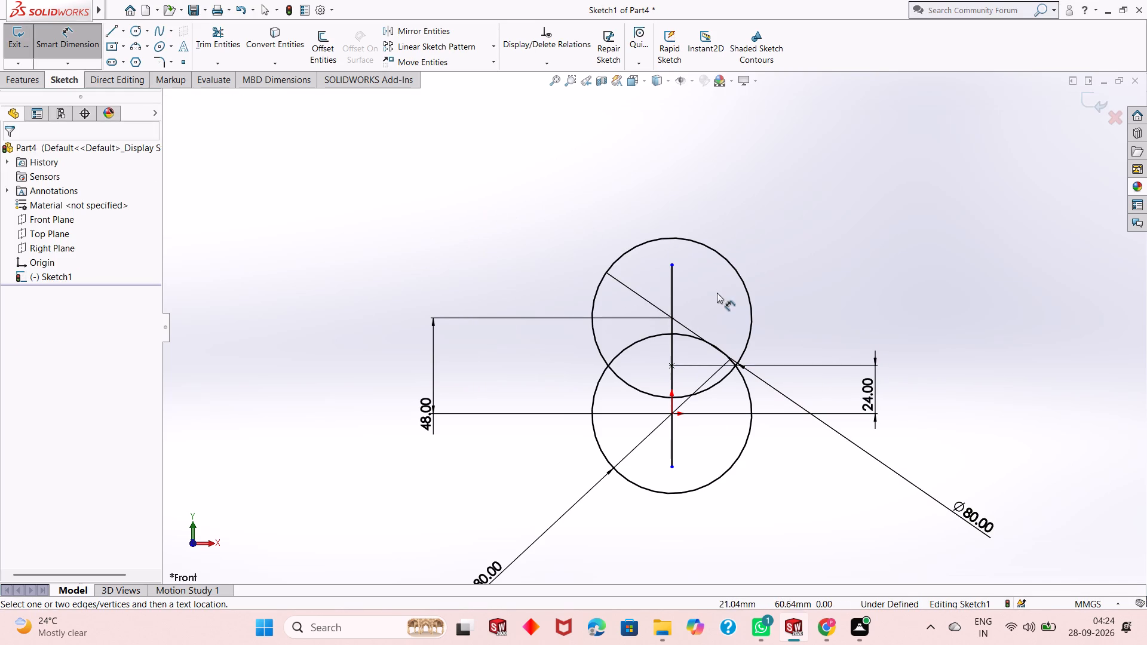
Dimension the vertical line's overall length at 110 mm.
click(671, 274)
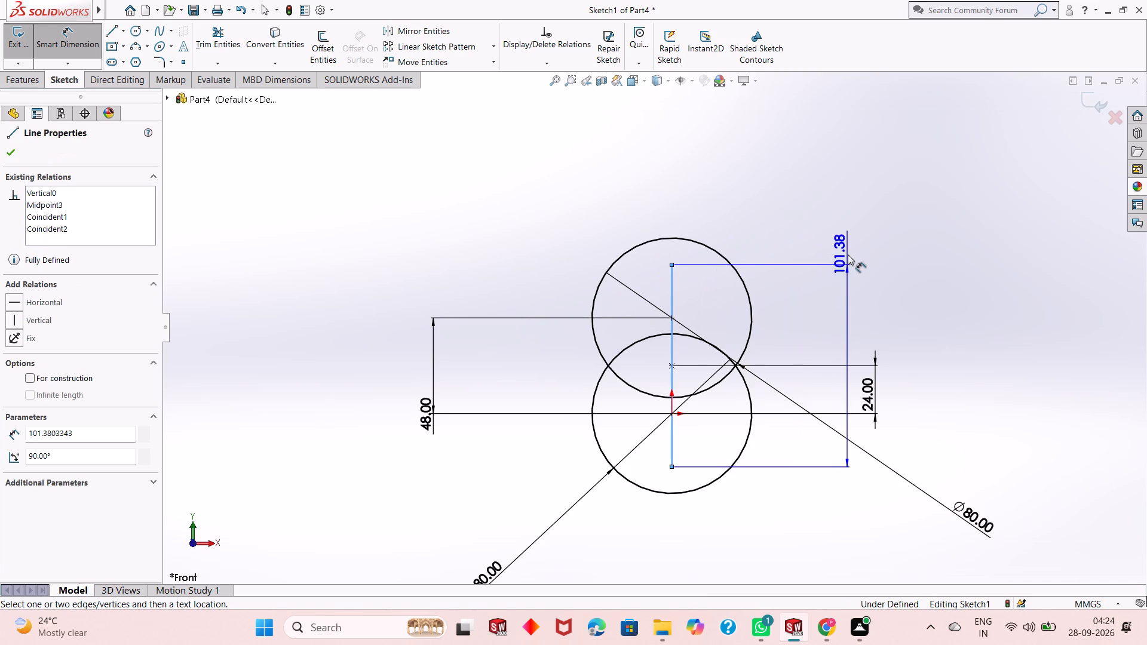
click(848, 254)
text(110)
key(Return)
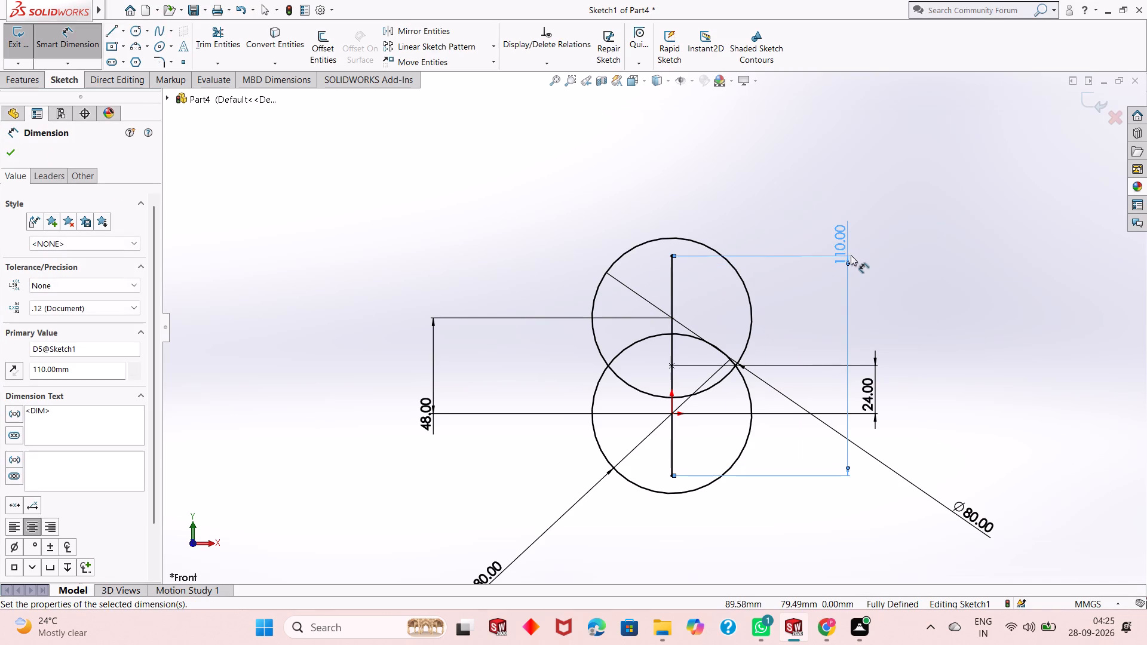
right_click(877, 277)
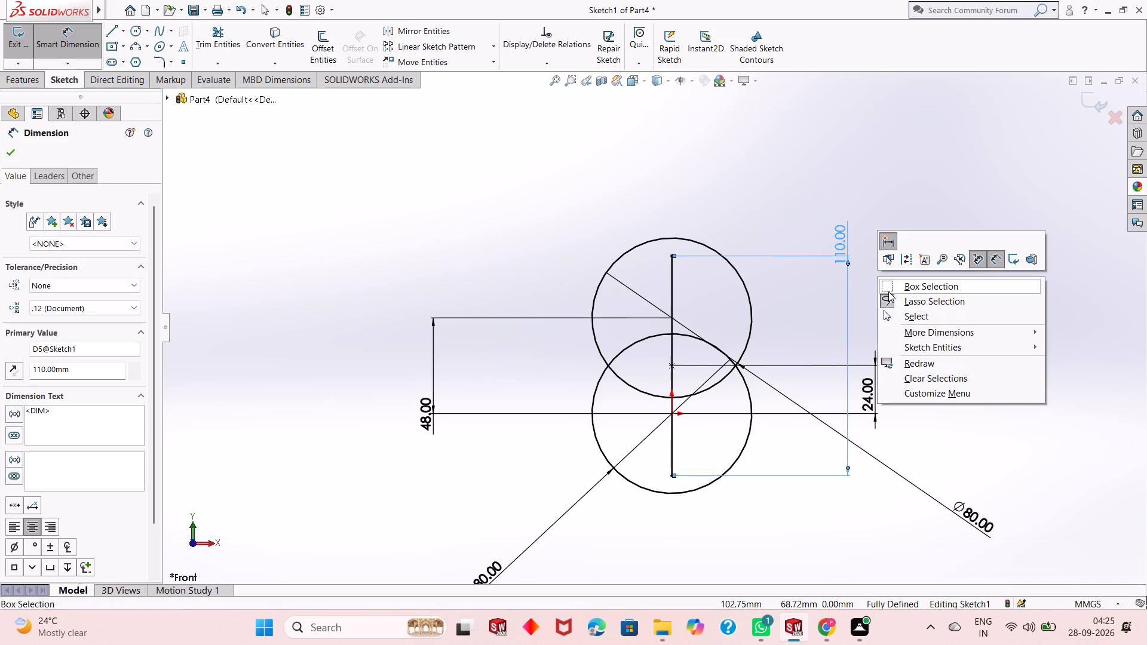
click(909, 319)
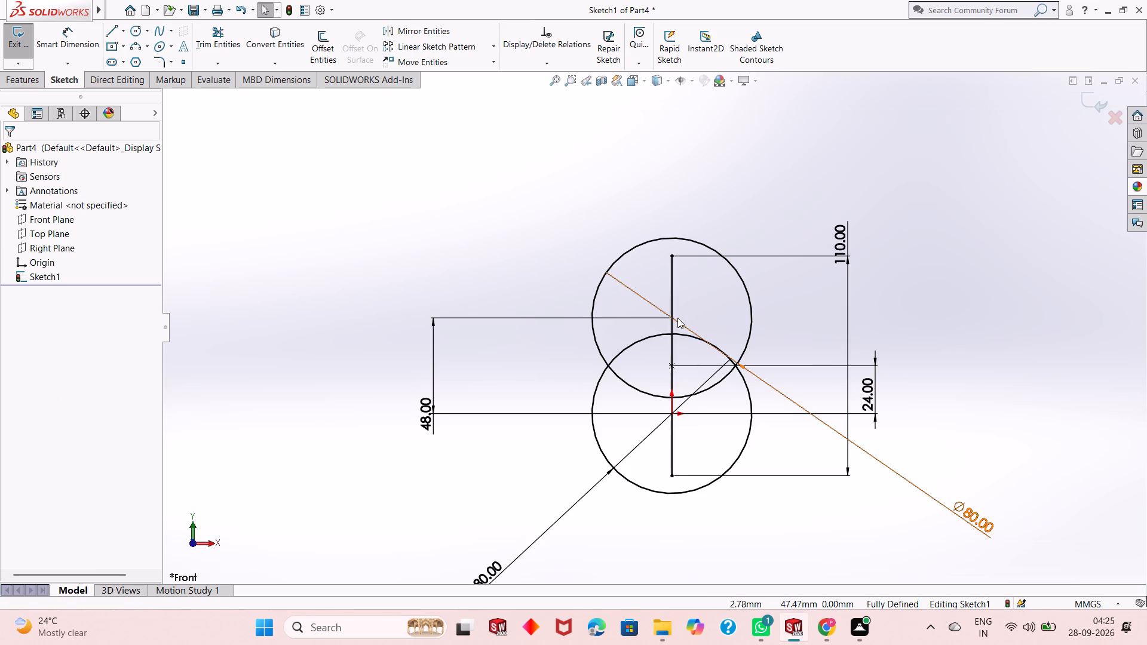
Check the distances between the upper circle's centre, the vertical line's midpoint and its upper endpoint, without placing dimensions.
scroll(685, 342, down, 1)
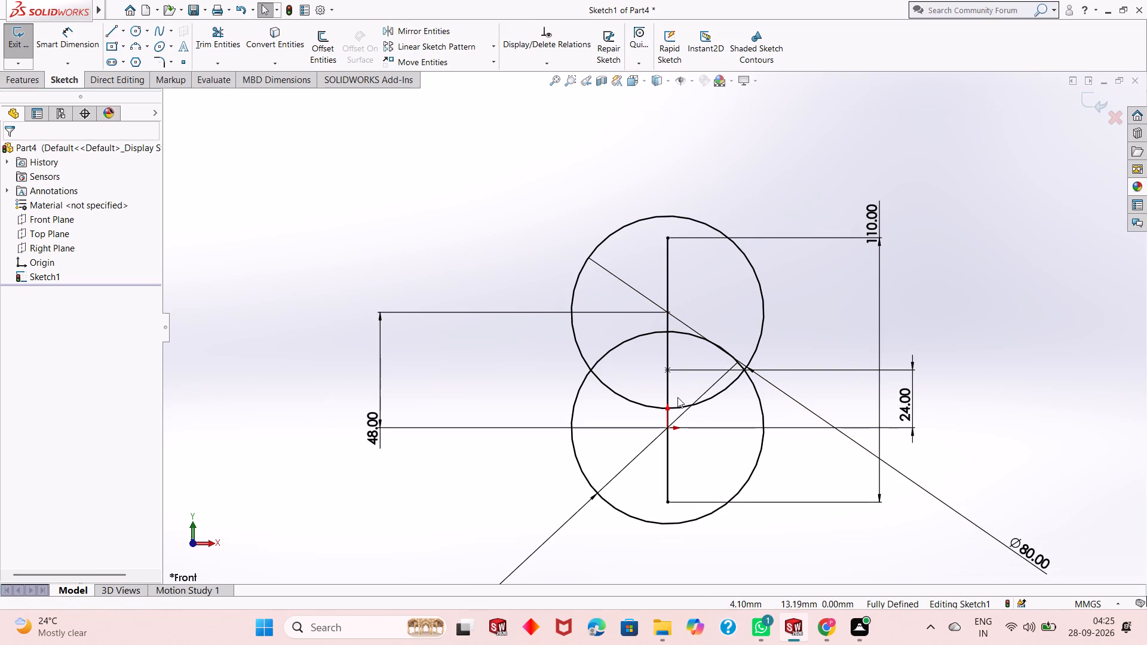
click(75, 35)
click(671, 315)
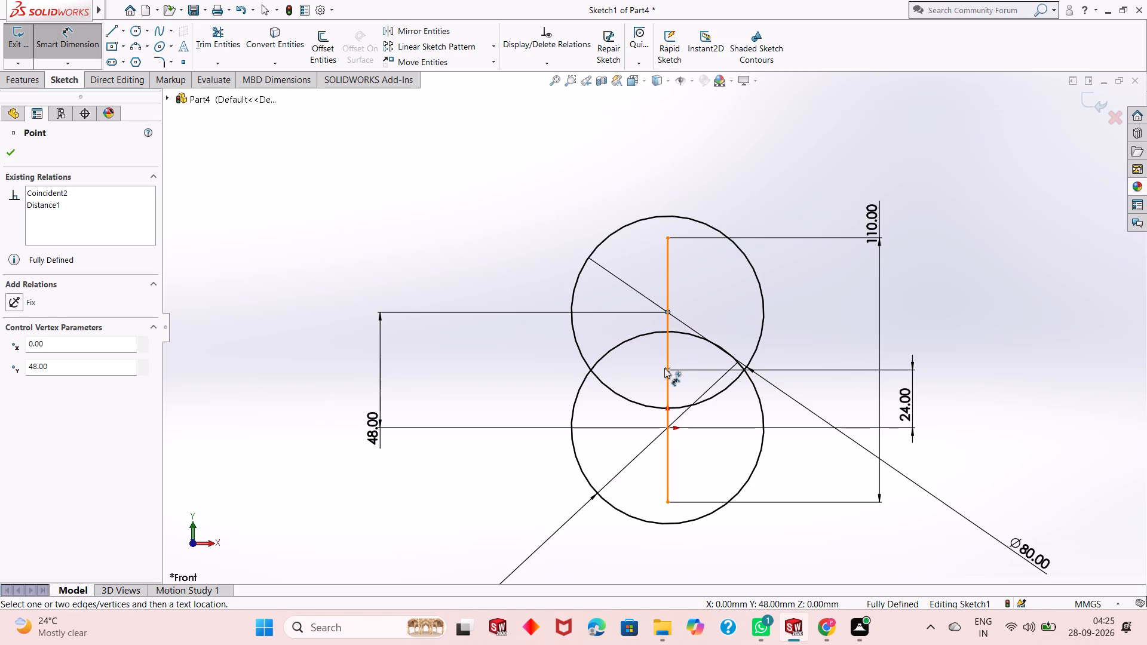
click(664, 370)
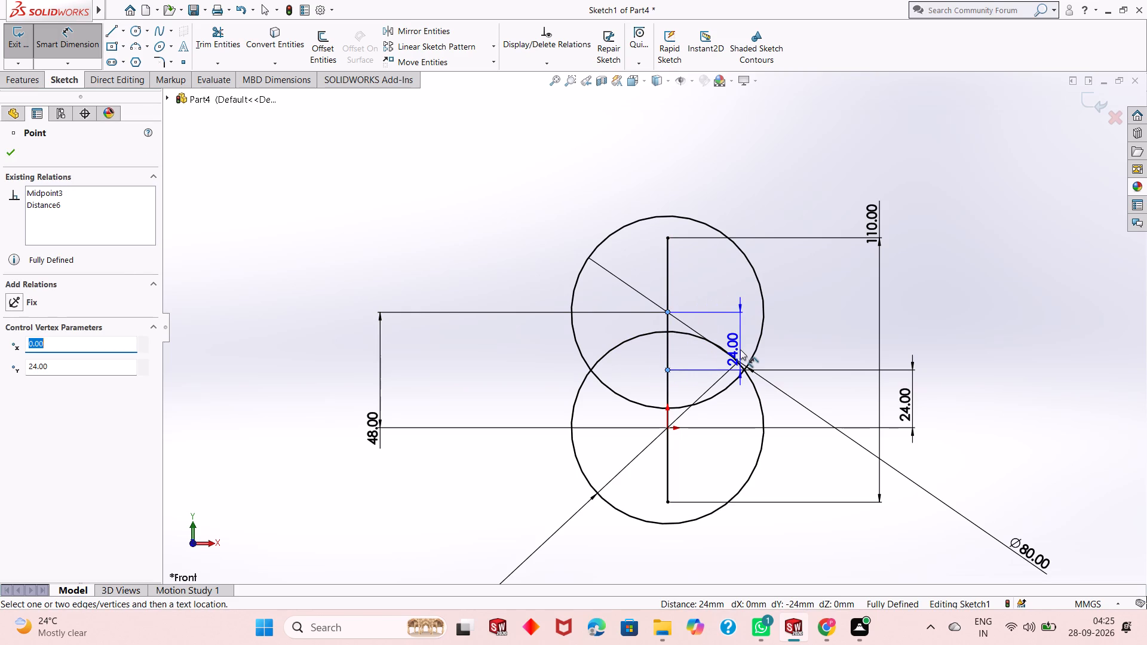
key(Escape)
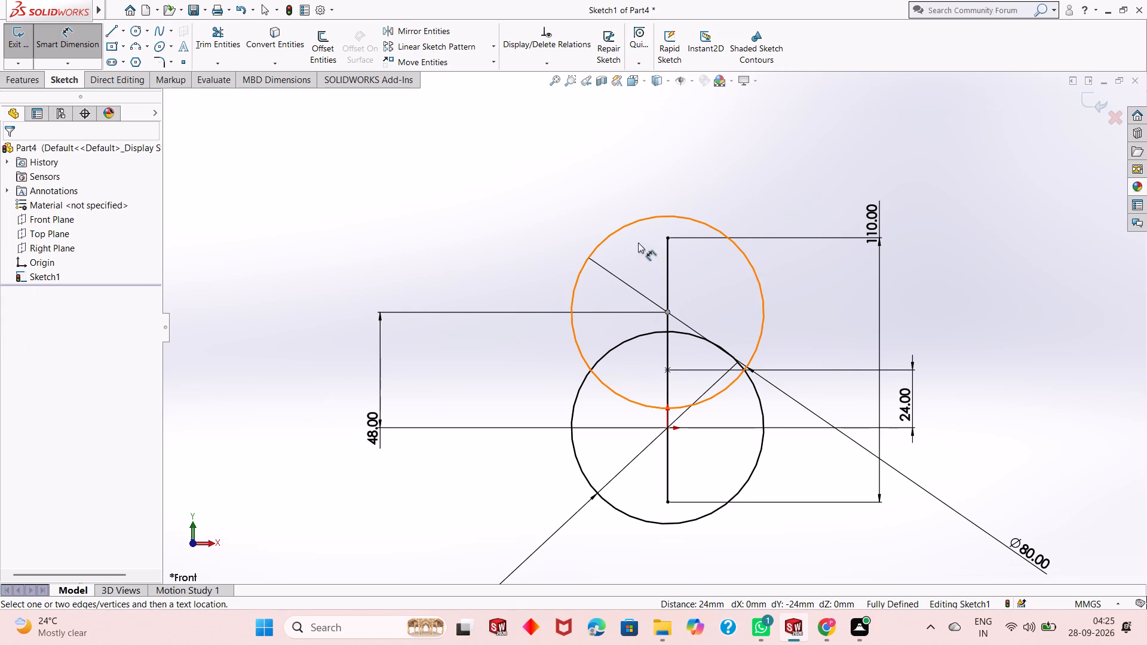
click(668, 236)
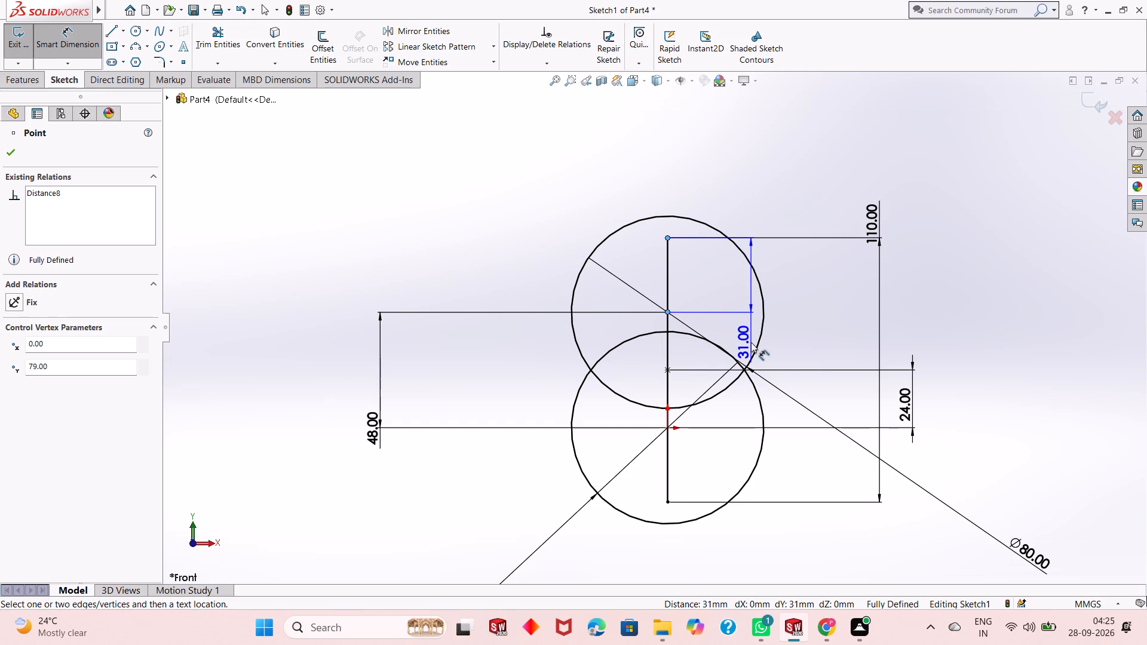
key(Escape)
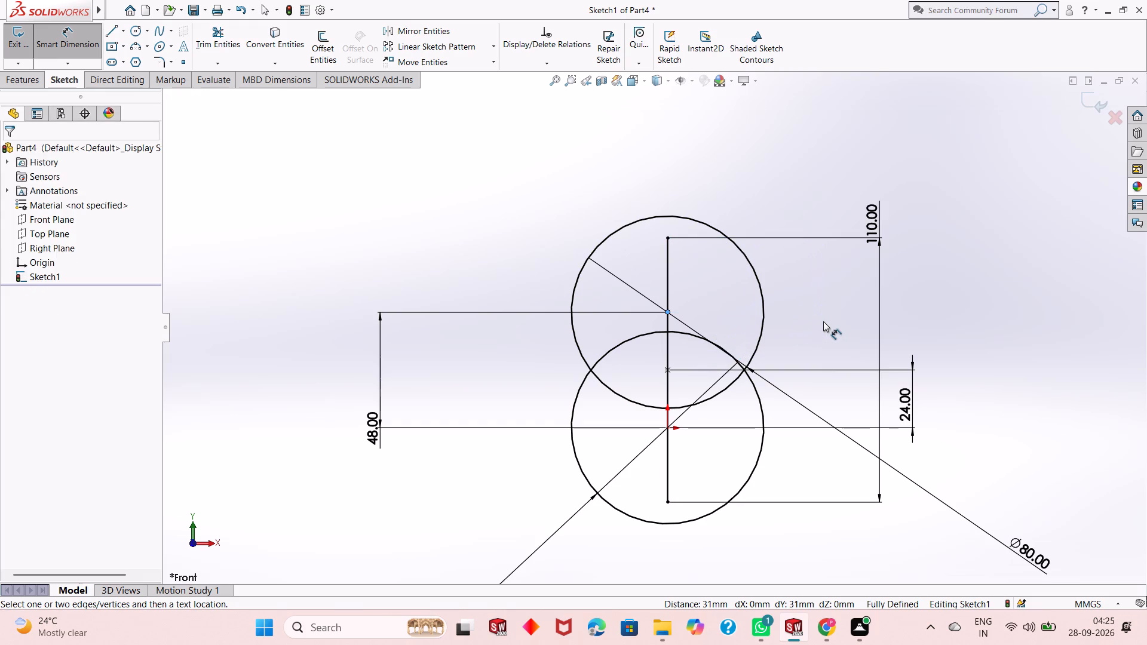
key(Escape)
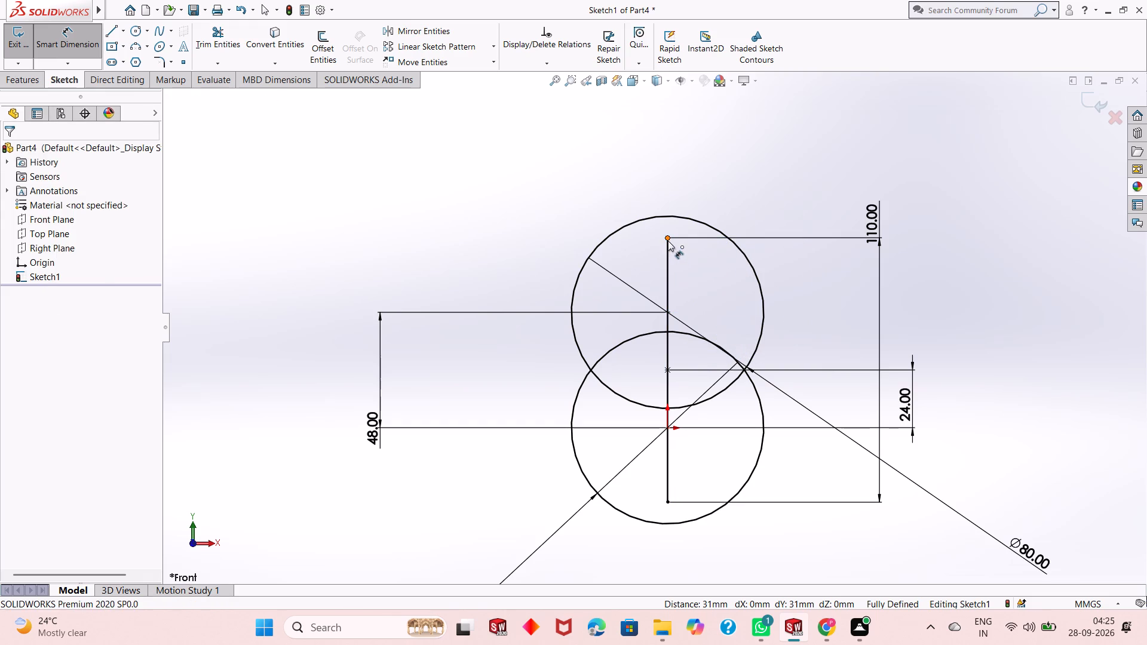
click(668, 241)
click(669, 368)
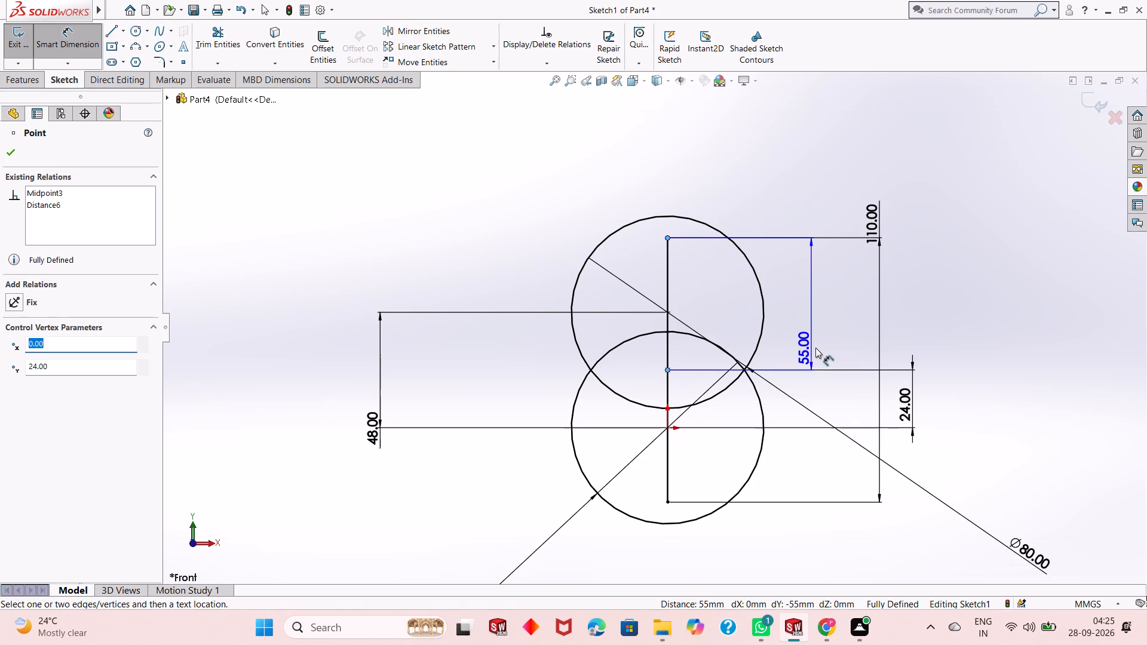
key(Escape)
key(Escape)
key(Escape)
key(Escape)
Offset the vertical line bi-directionally by 42.5 mm, with dimensions added.
scroll(683, 357, up, 1)
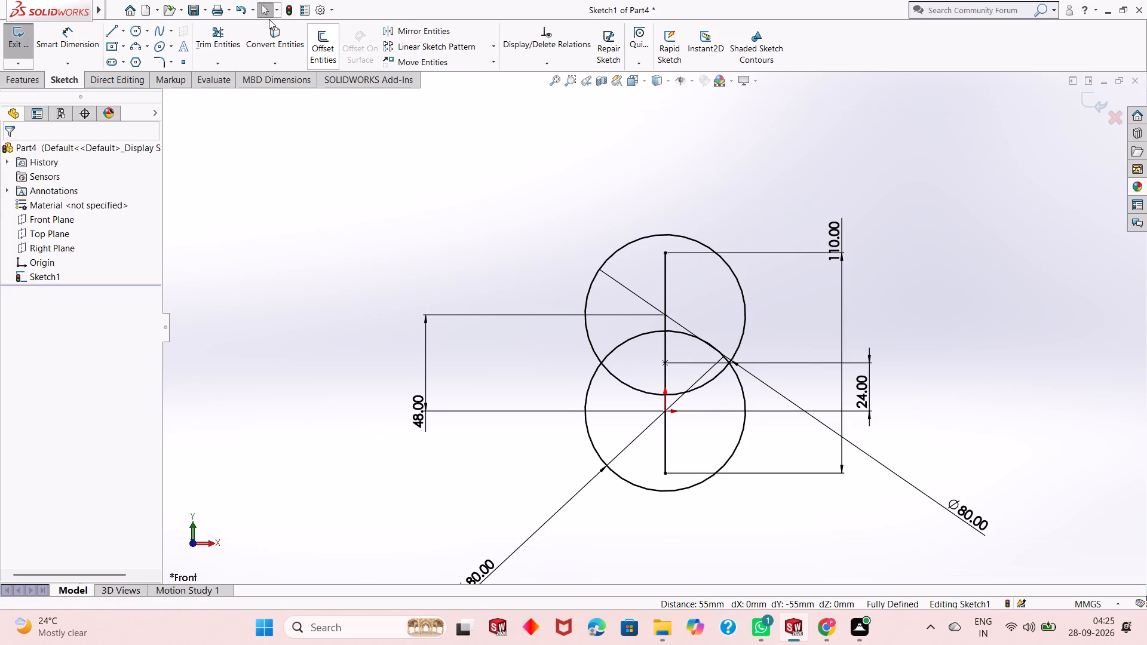
click(39, 83)
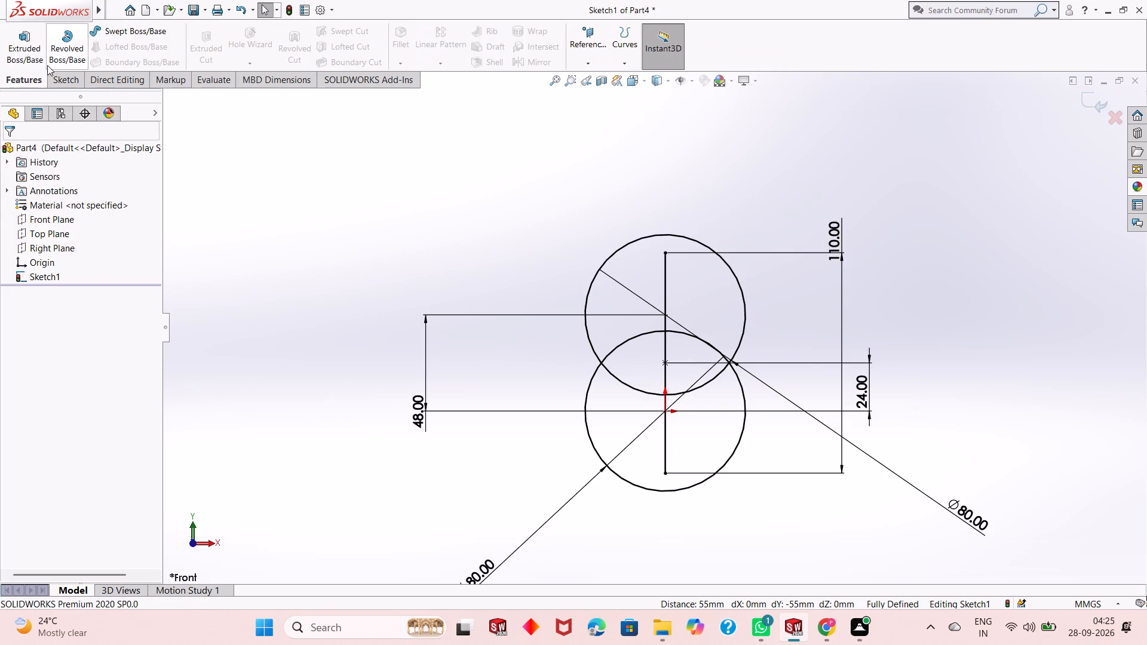
click(73, 78)
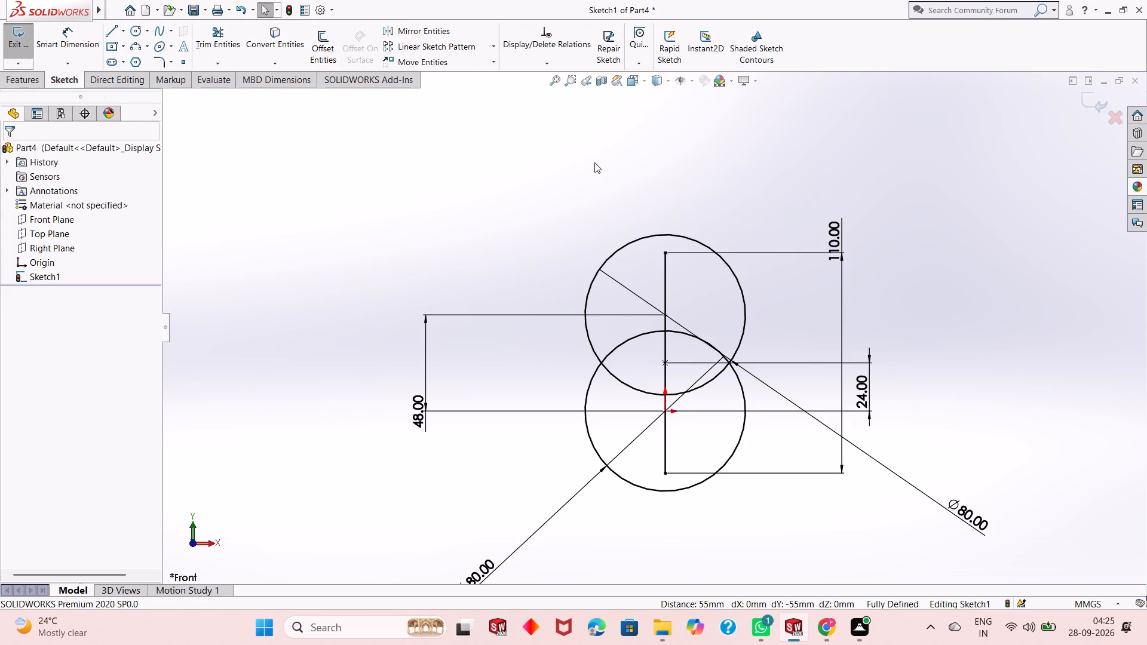
click(665, 282)
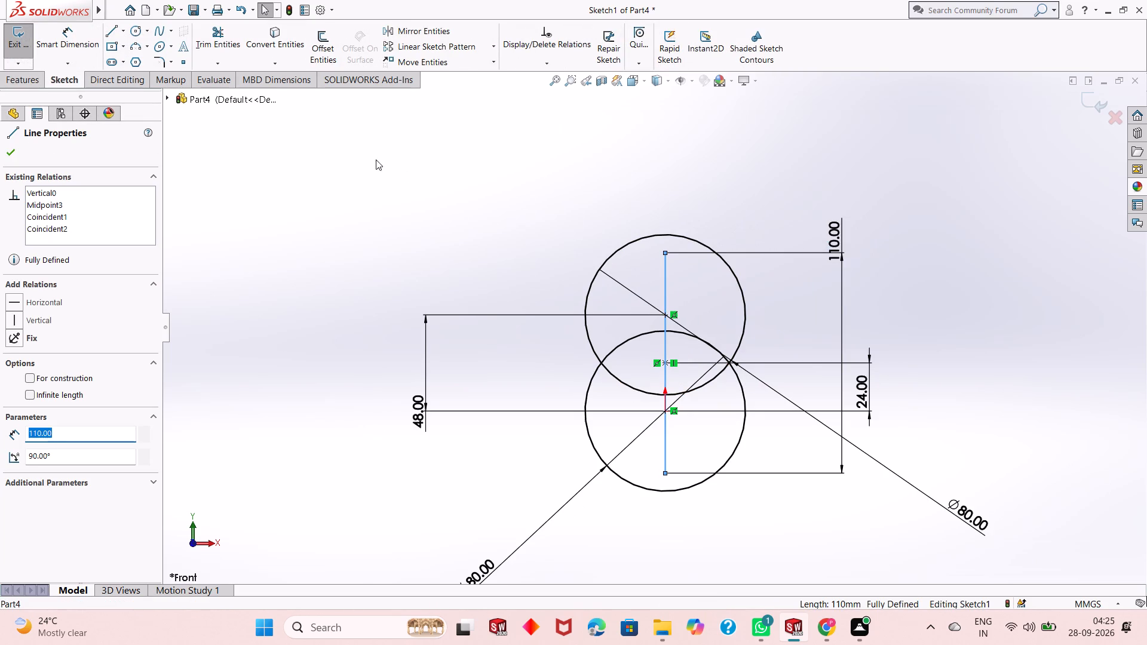
click(327, 60)
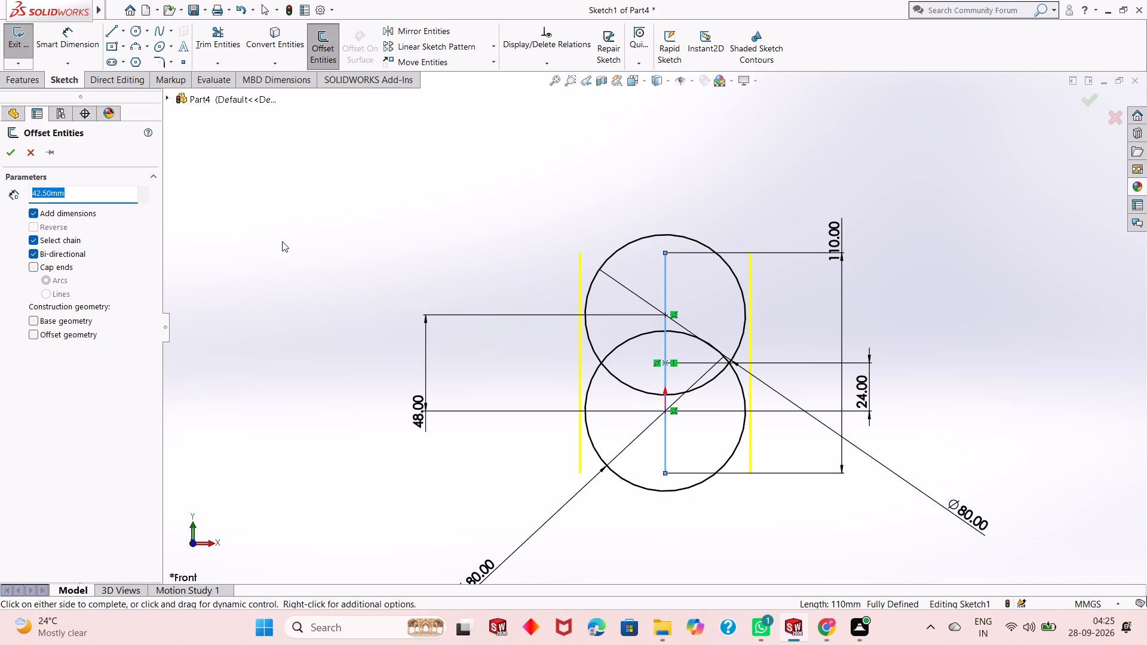
click(4, 152)
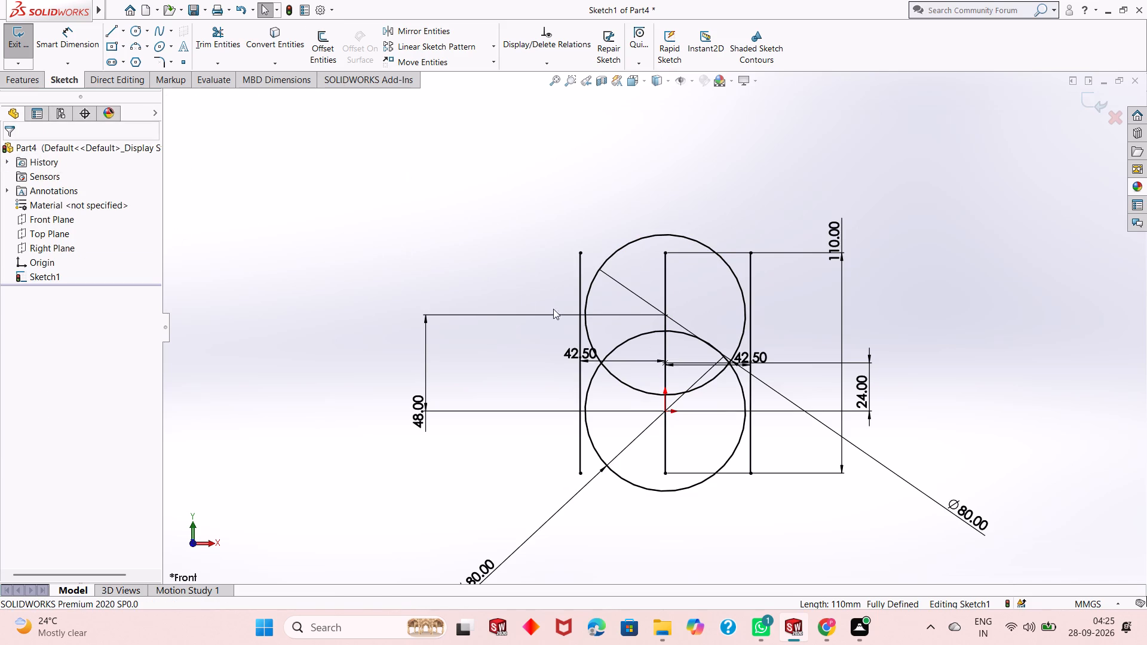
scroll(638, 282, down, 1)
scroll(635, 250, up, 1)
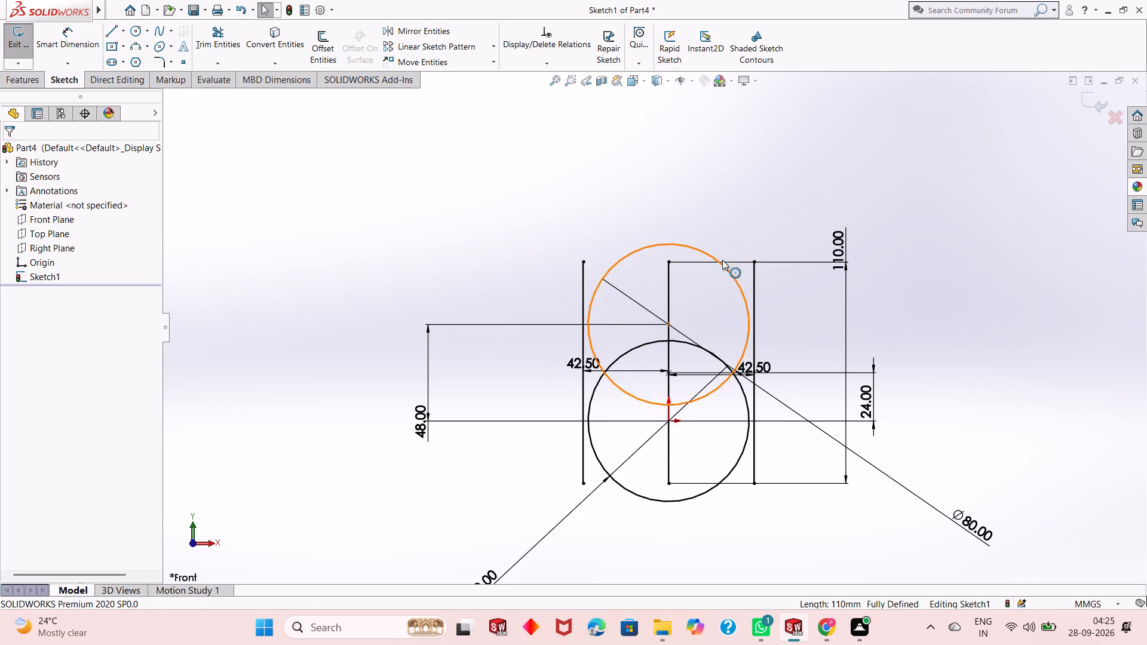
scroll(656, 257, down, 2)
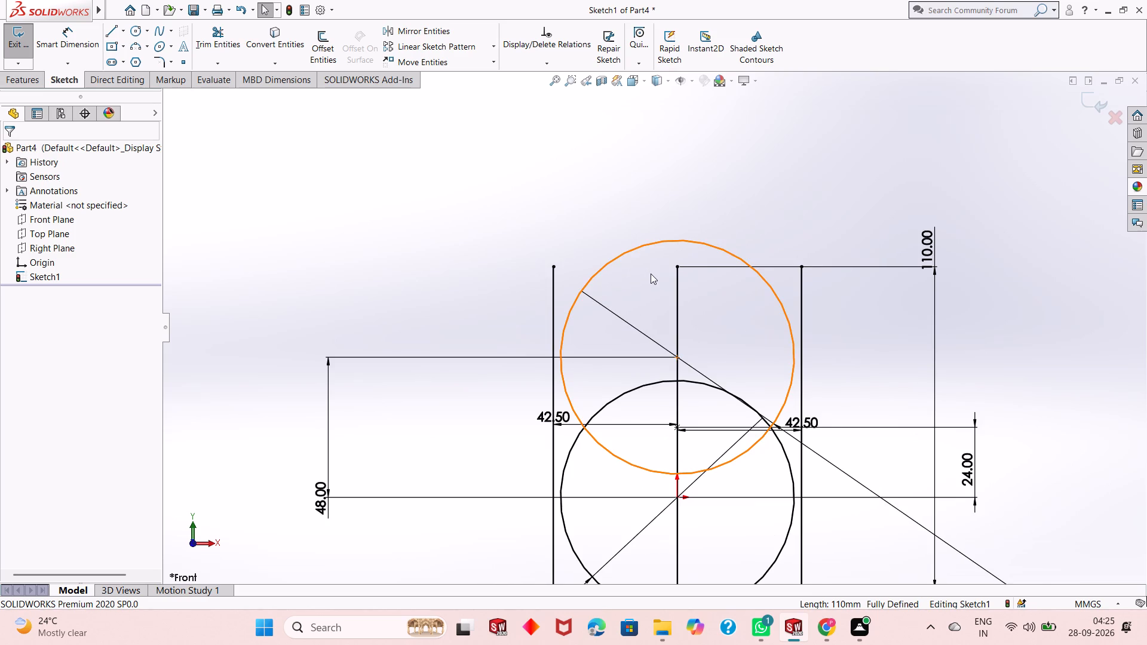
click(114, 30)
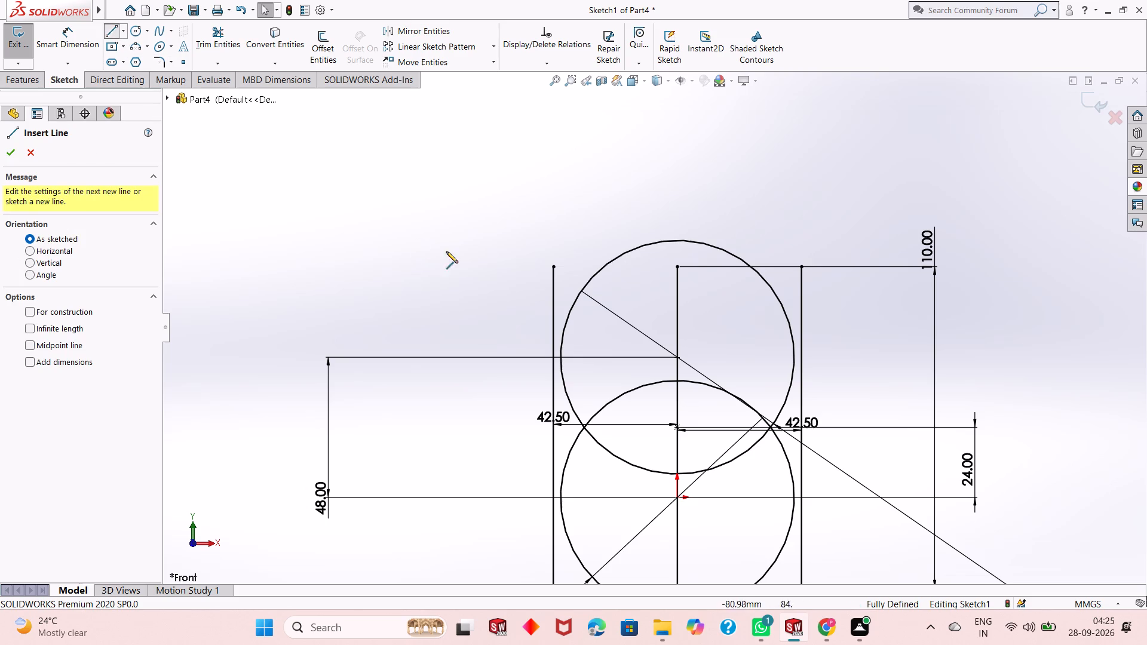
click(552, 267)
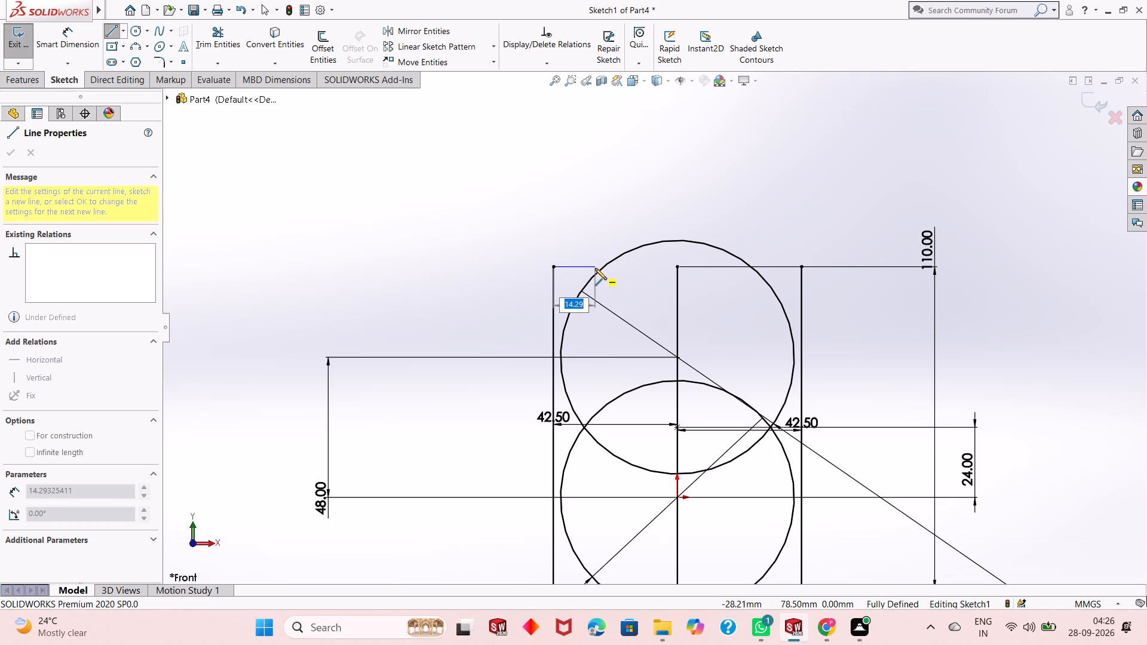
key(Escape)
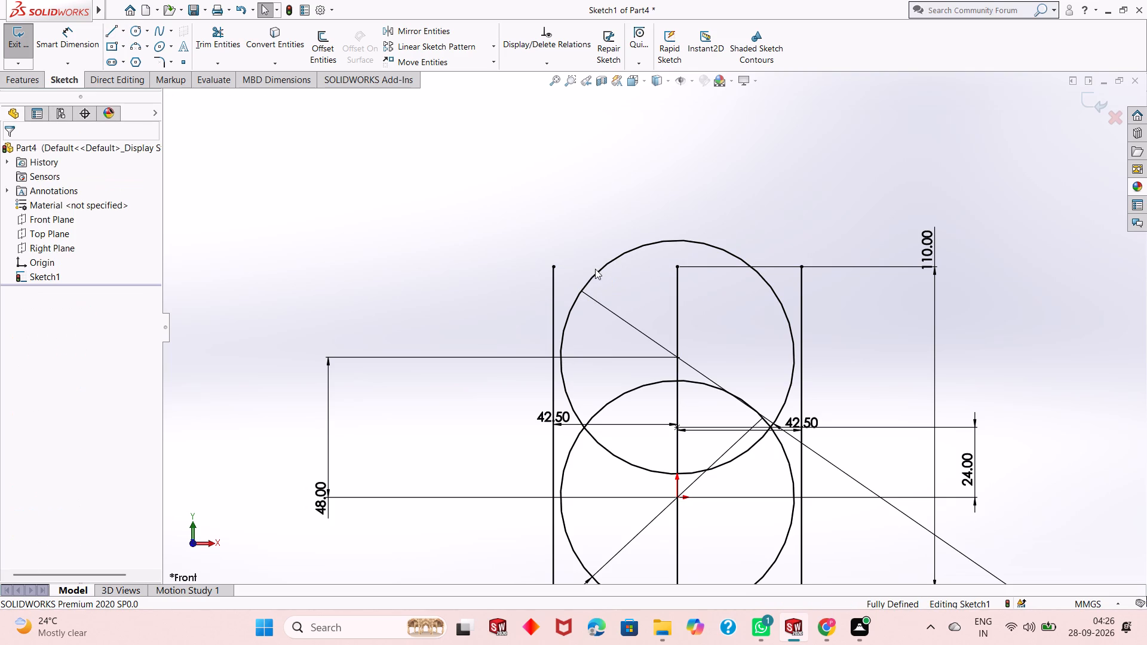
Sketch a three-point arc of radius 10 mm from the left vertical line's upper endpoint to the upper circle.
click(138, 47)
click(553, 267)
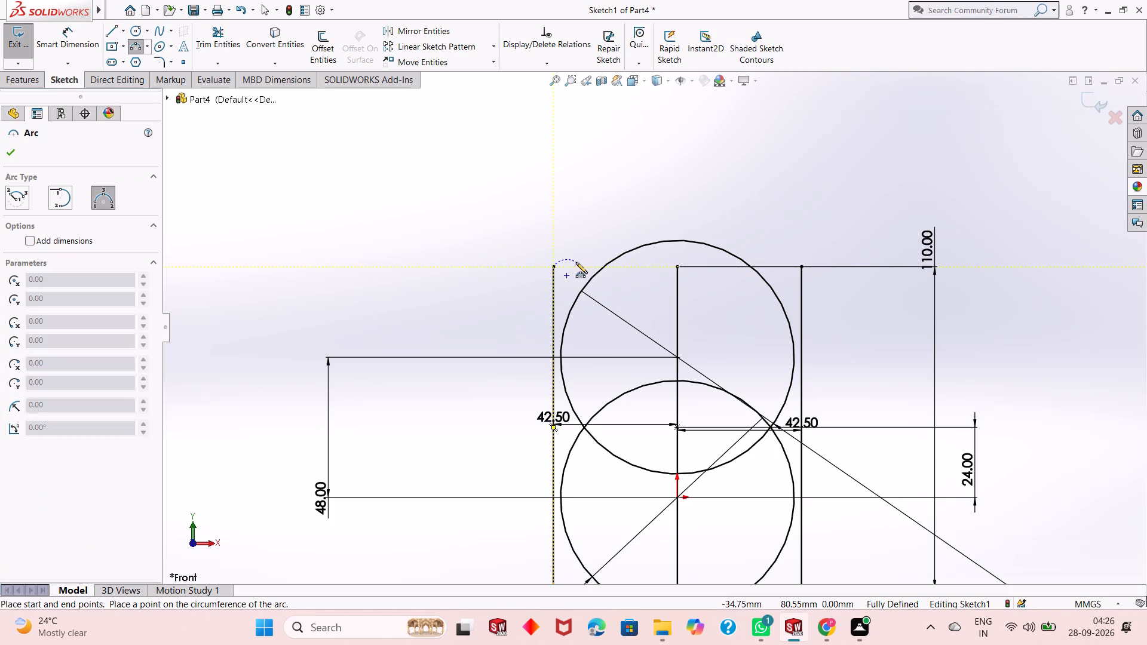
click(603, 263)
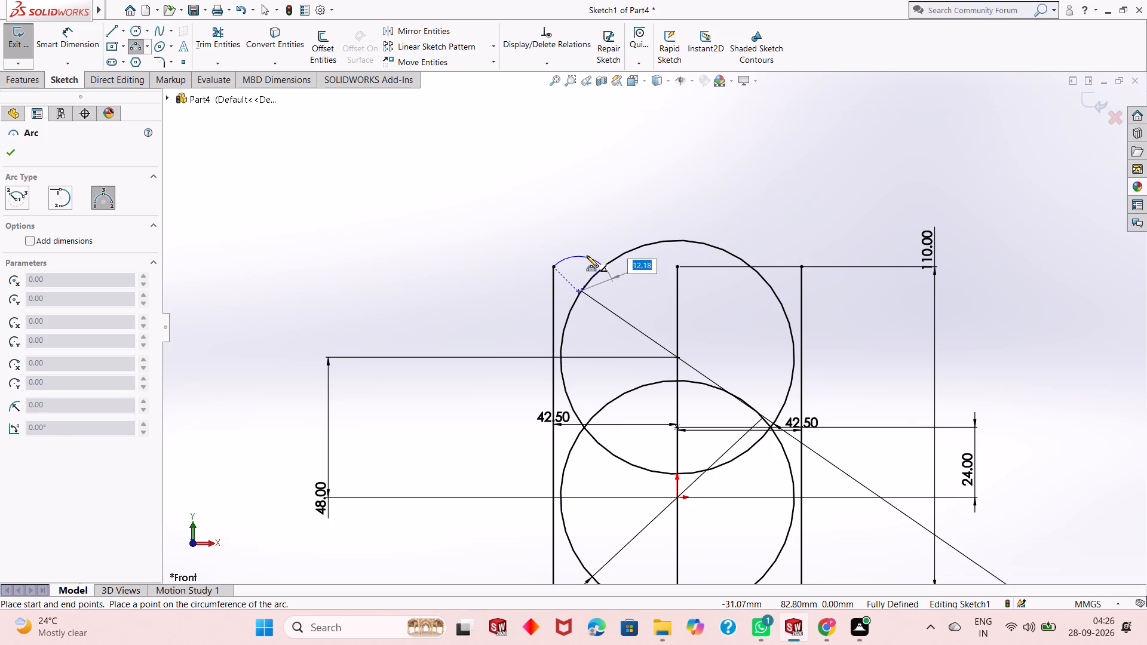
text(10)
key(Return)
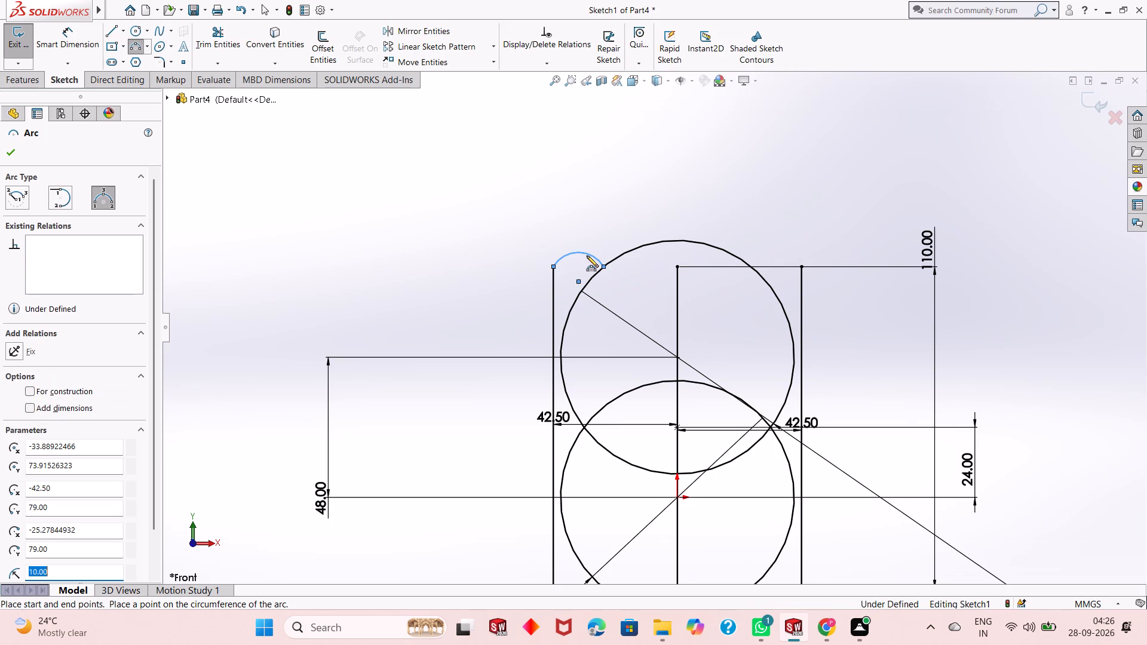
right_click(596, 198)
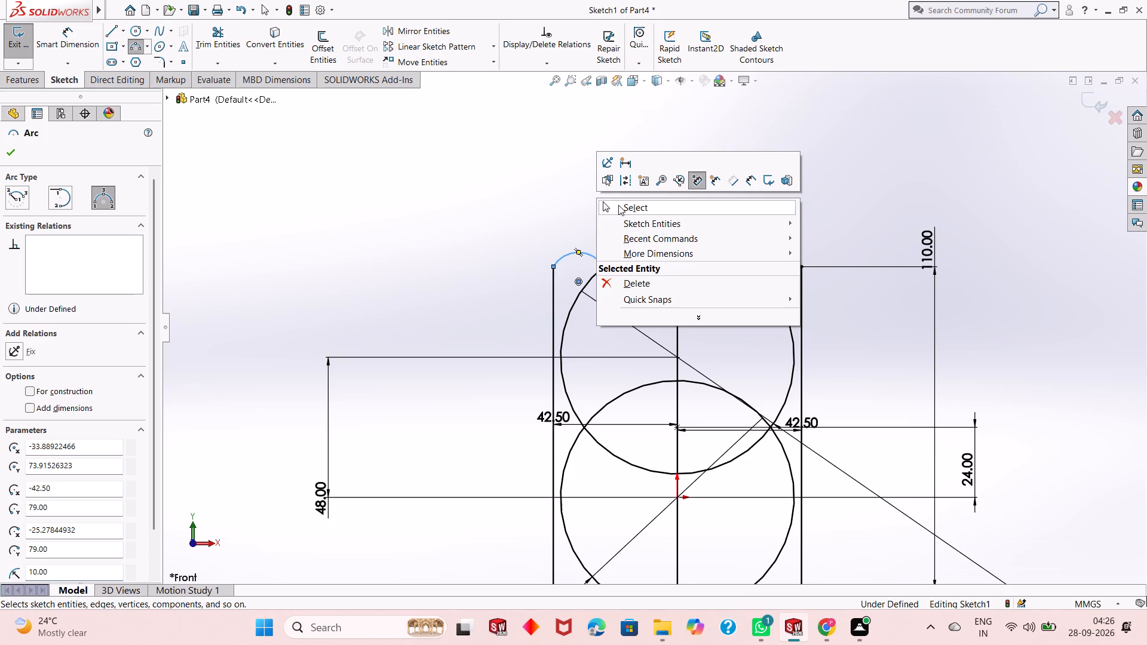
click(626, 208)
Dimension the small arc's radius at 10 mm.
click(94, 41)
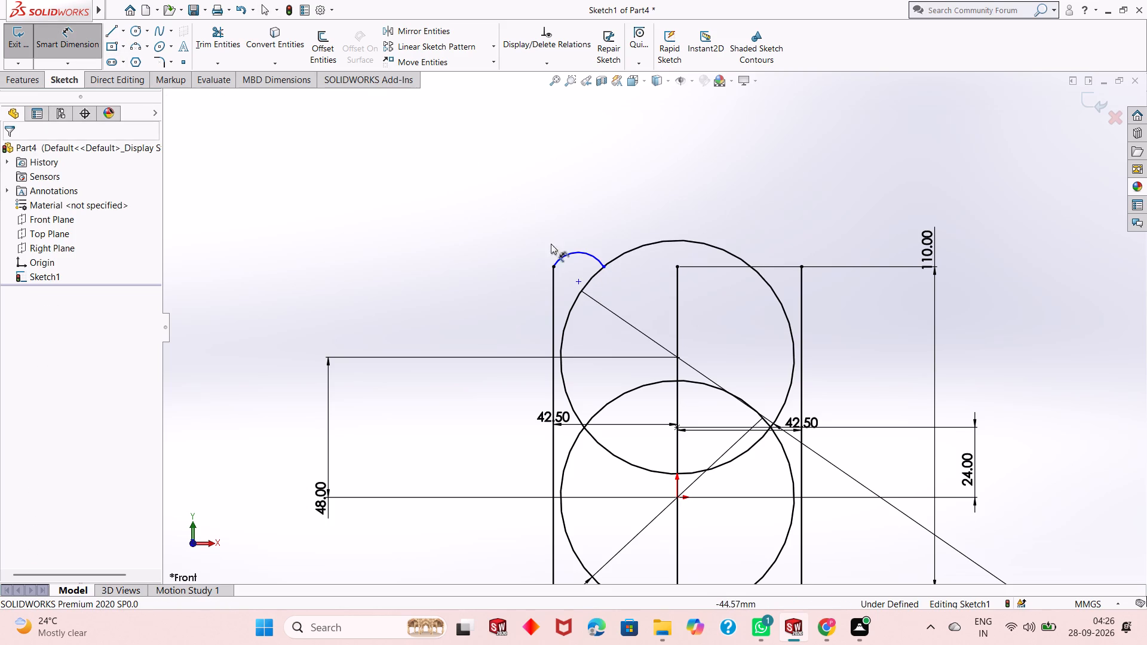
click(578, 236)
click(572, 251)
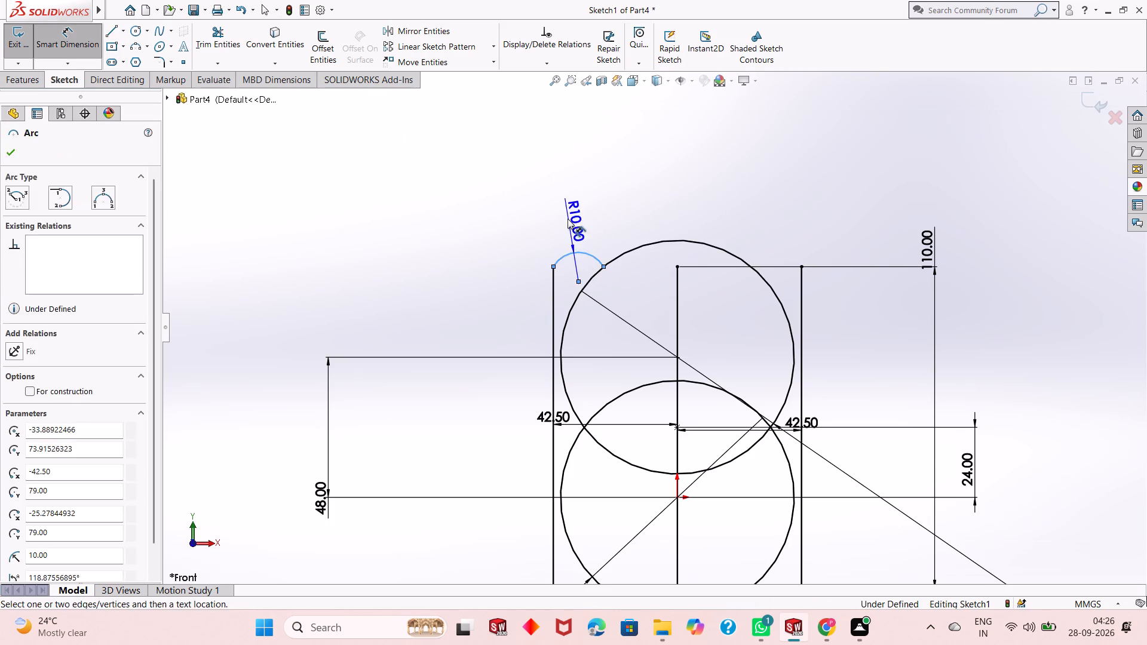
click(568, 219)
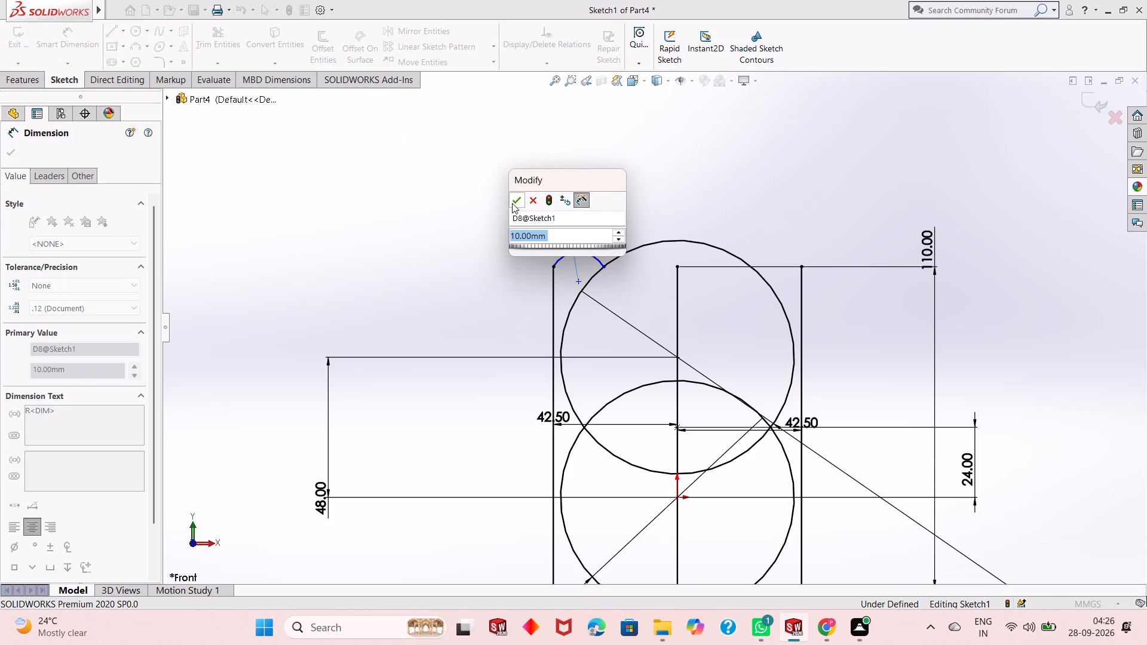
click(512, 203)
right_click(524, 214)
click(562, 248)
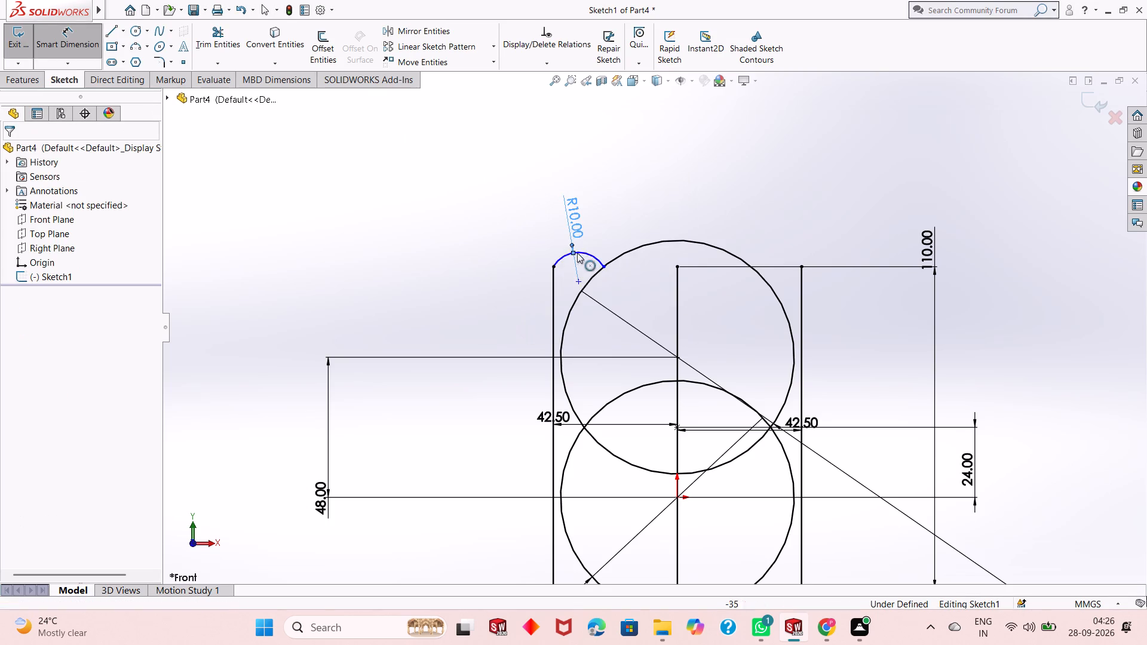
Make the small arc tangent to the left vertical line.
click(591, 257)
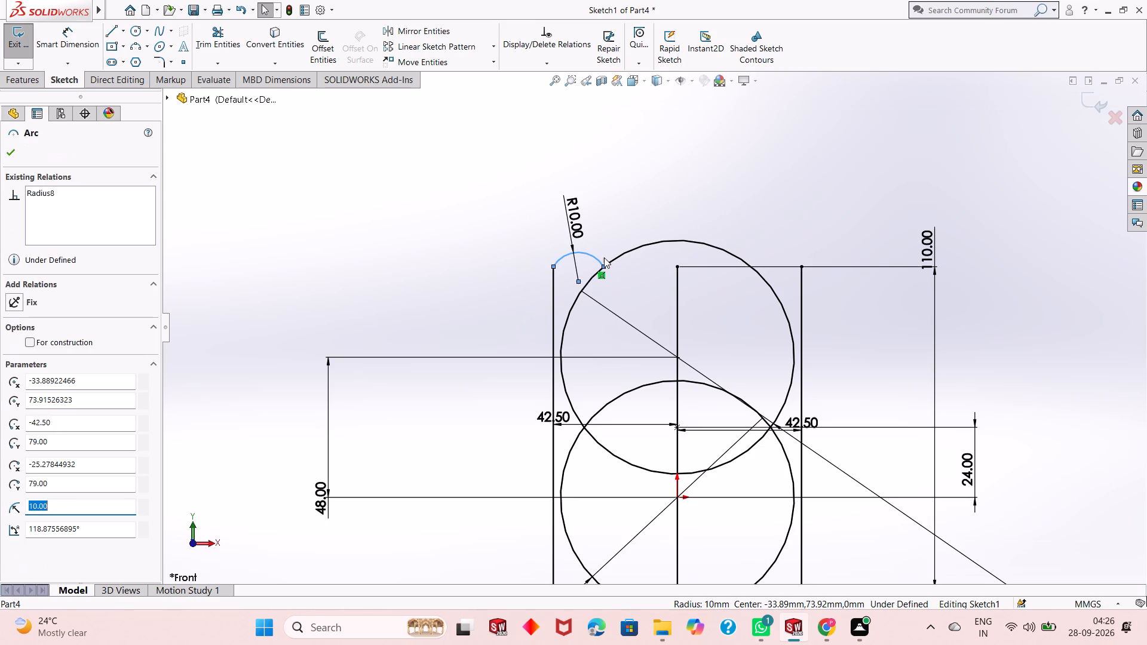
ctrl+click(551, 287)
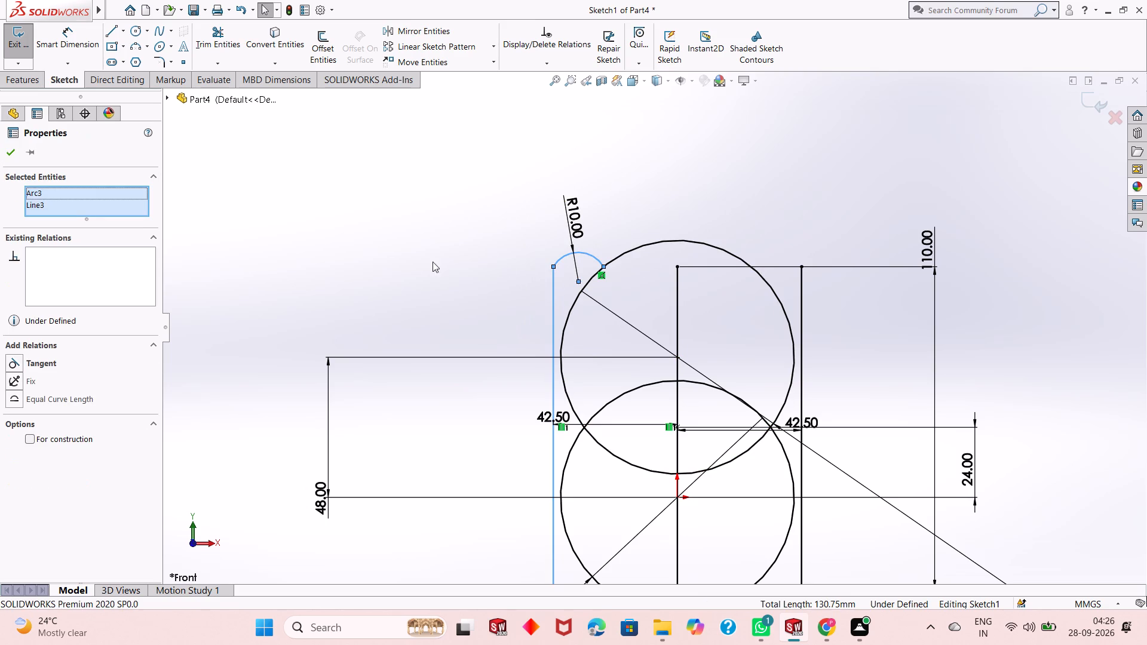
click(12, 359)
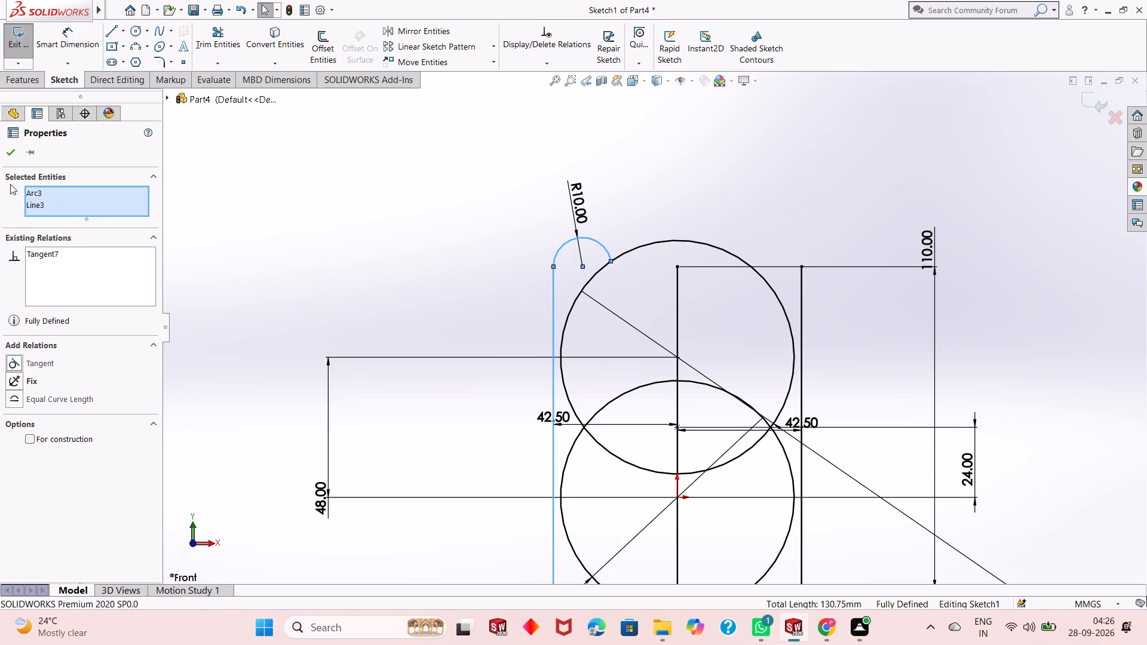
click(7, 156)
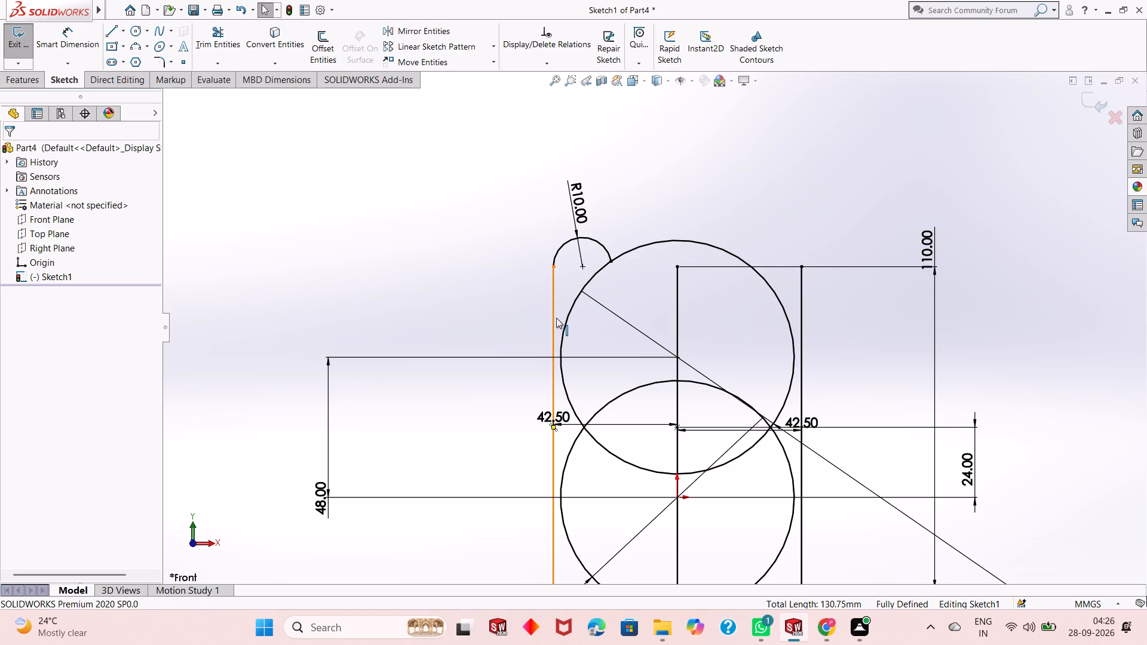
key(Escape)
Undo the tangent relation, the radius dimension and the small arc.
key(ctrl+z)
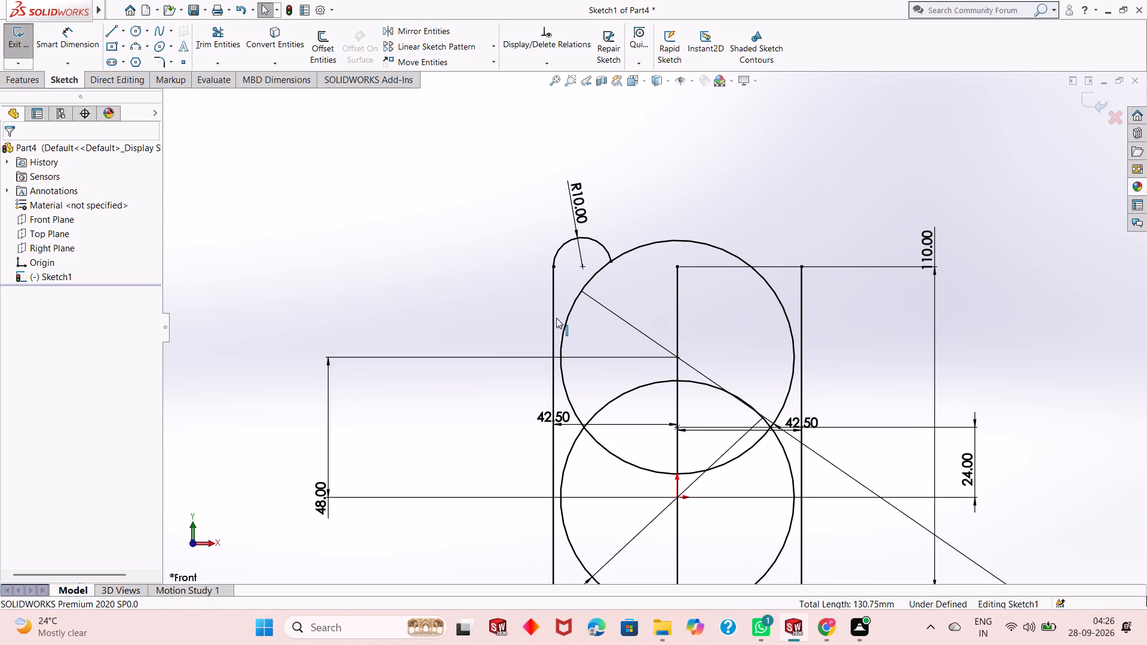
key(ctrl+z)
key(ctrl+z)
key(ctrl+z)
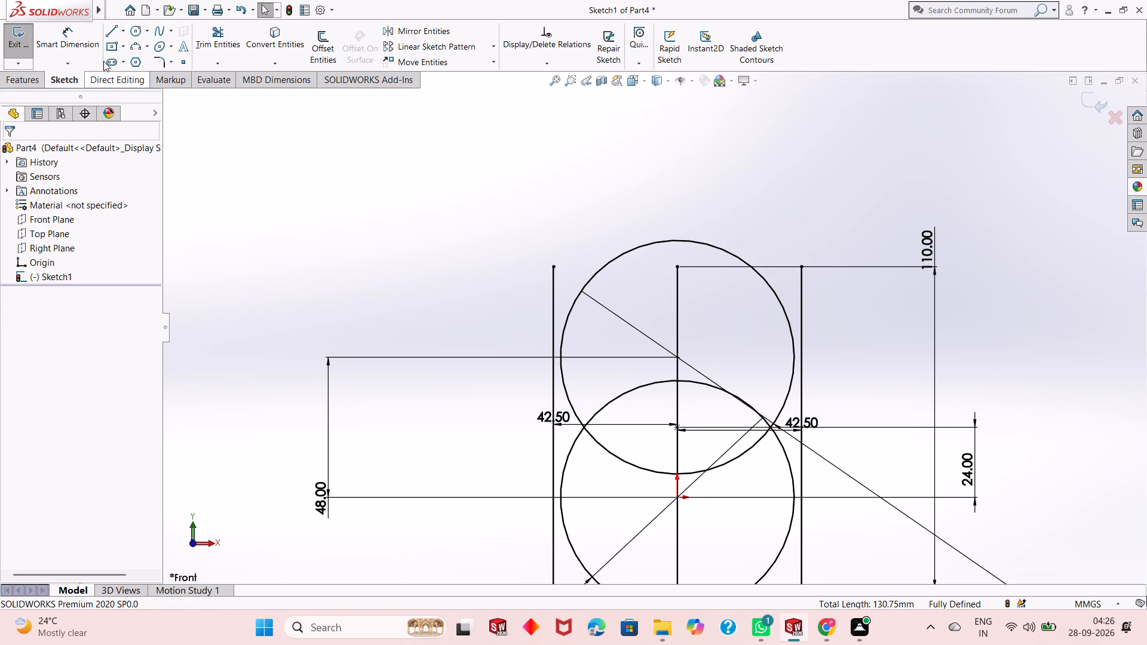
Sketch an 85 mm horizontal line joining the upper endpoints of the two outer vertical lines.
click(111, 25)
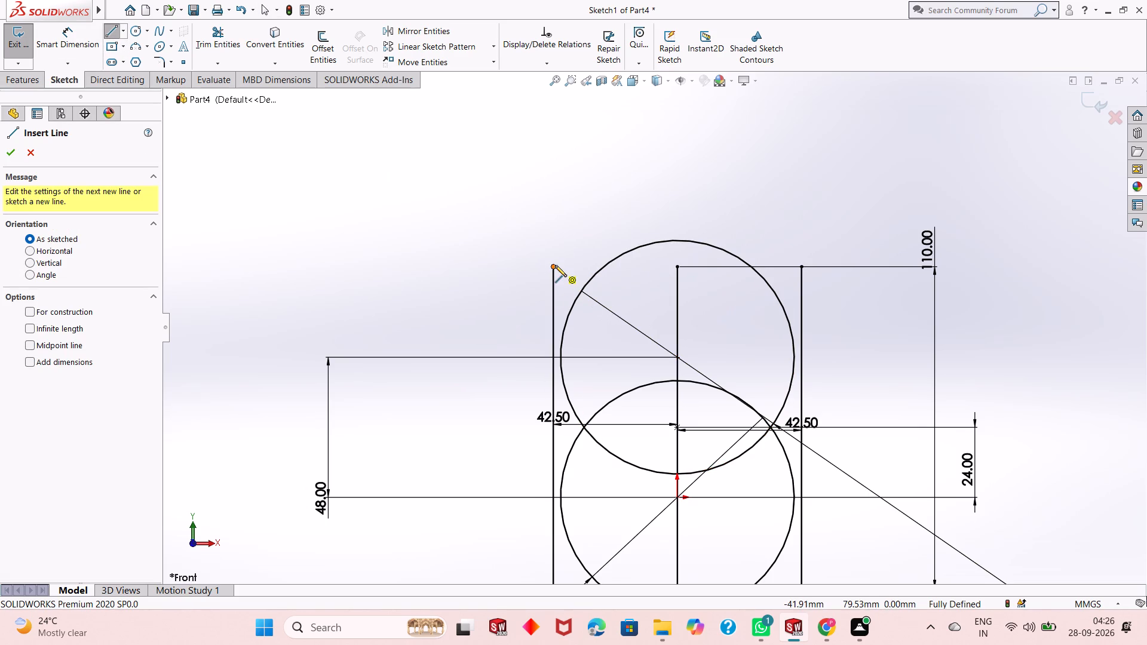
click(555, 265)
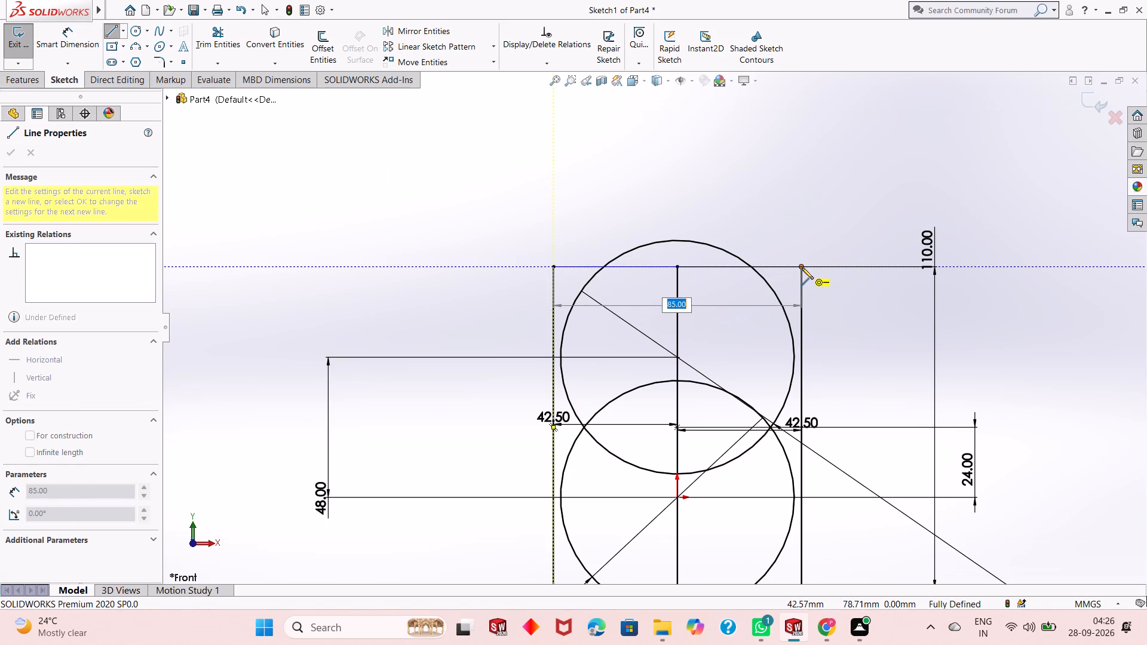
click(802, 268)
right_click(780, 222)
click(792, 233)
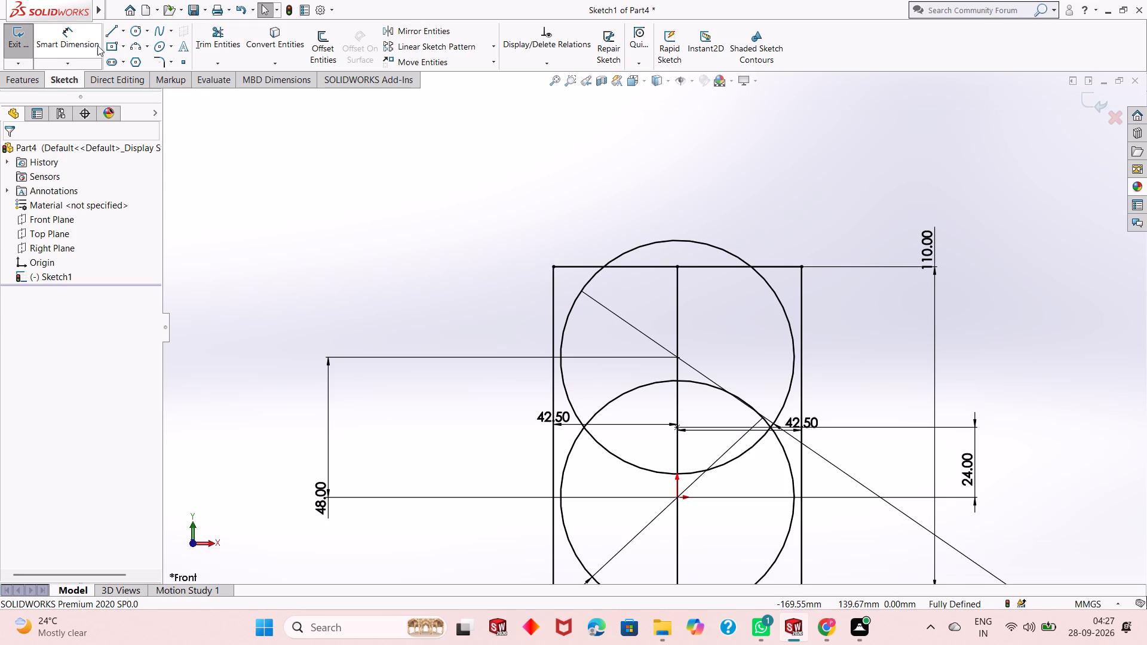
Round the upper-left corner of the outer profile with a 10 mm sketch fillet.
click(162, 57)
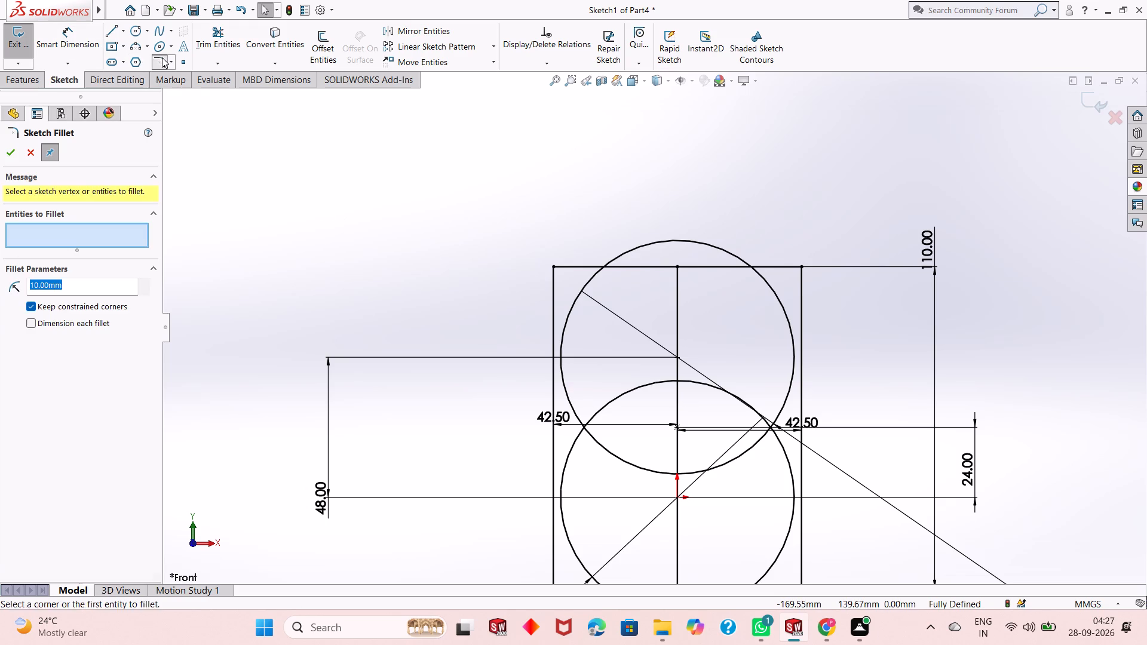
click(553, 267)
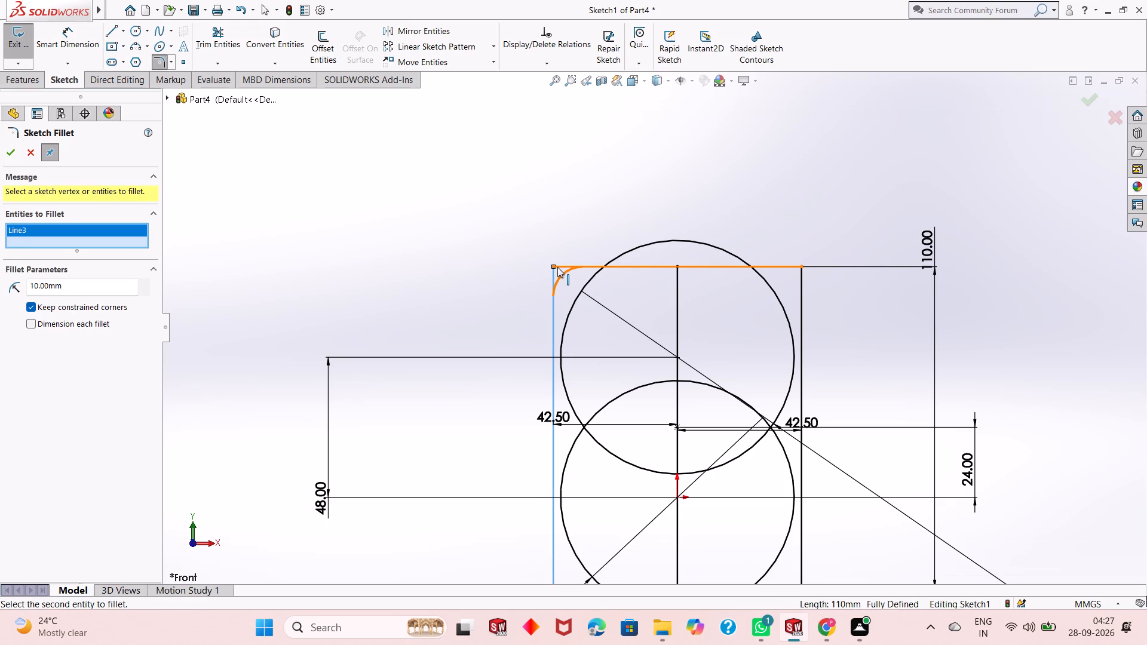
click(557, 267)
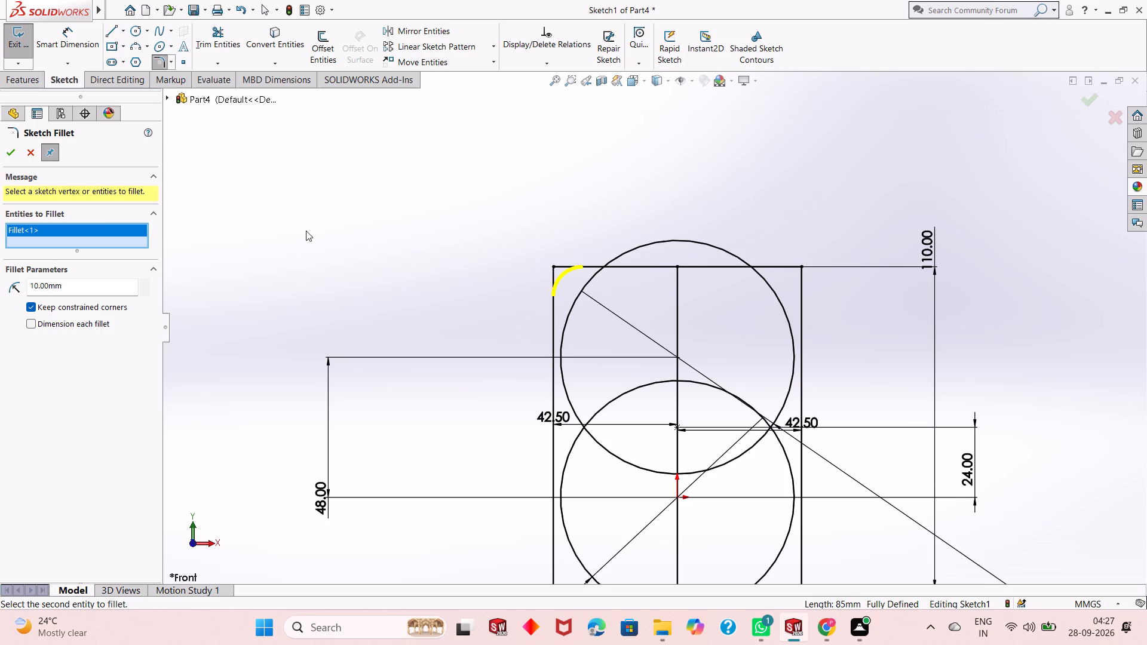
click(14, 145)
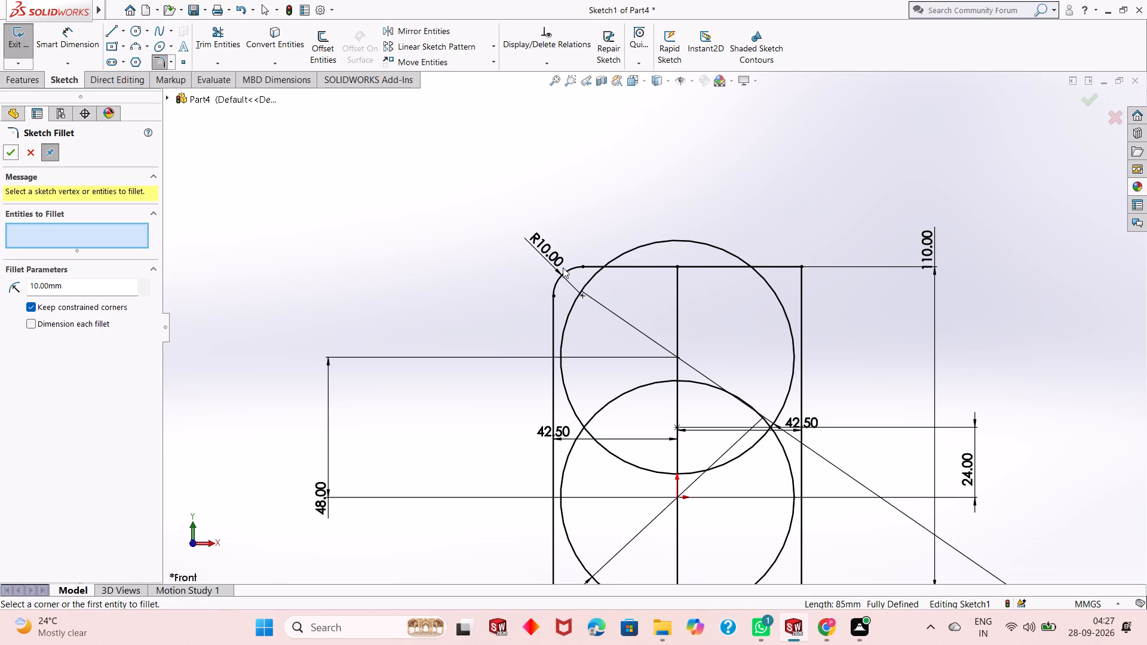
Close the outer profile with a line about 85 mm long joining the outer vertical lines' lower endpoints.
scroll(607, 291, up, 5)
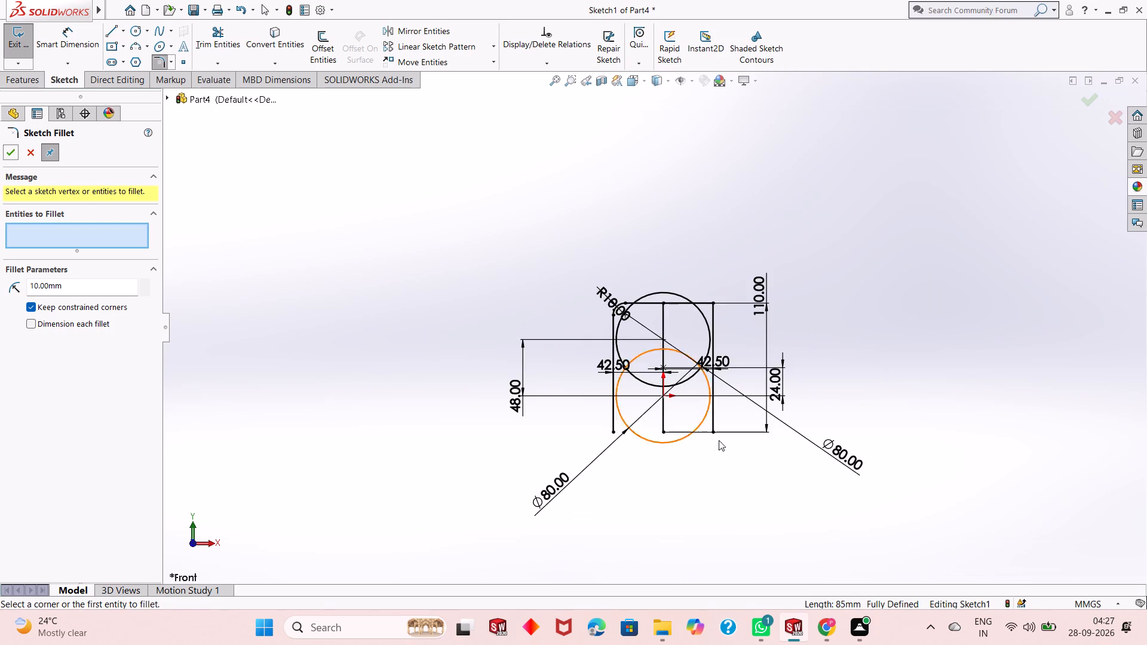
scroll(724, 445, down, 2)
click(109, 36)
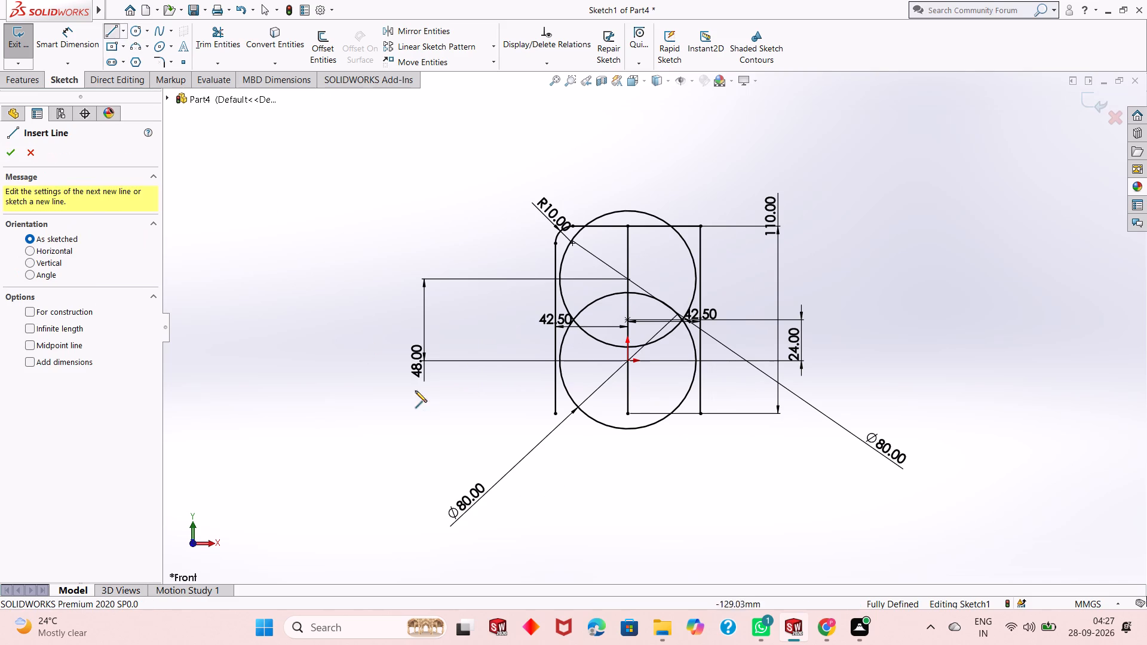
click(559, 415)
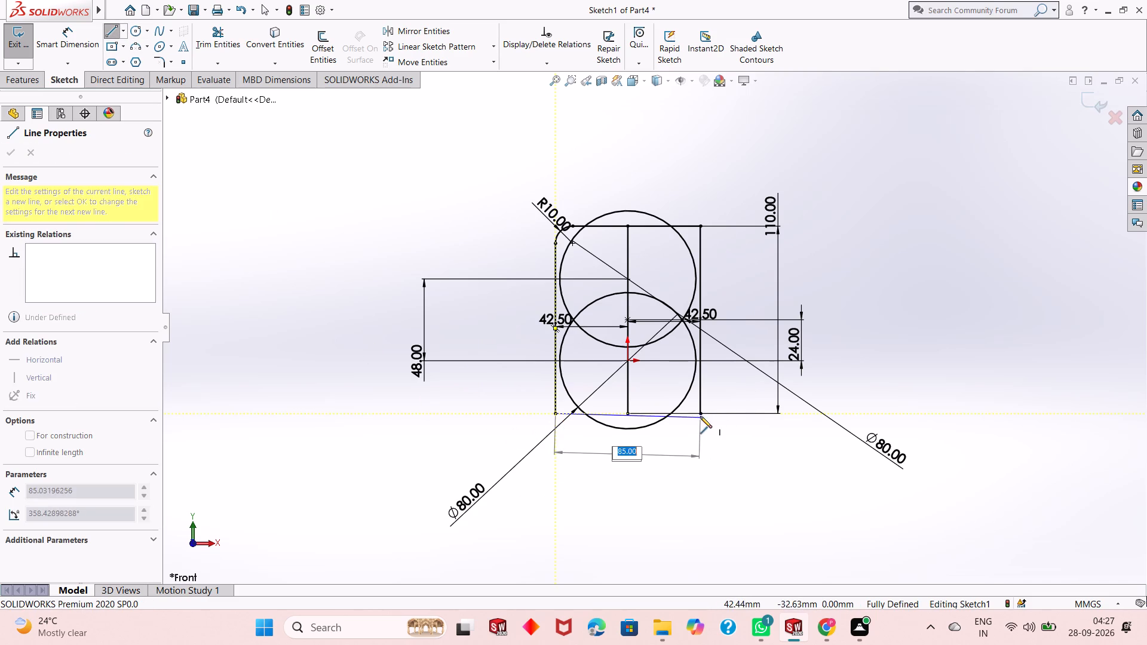
click(700, 416)
right_click(701, 437)
click(724, 444)
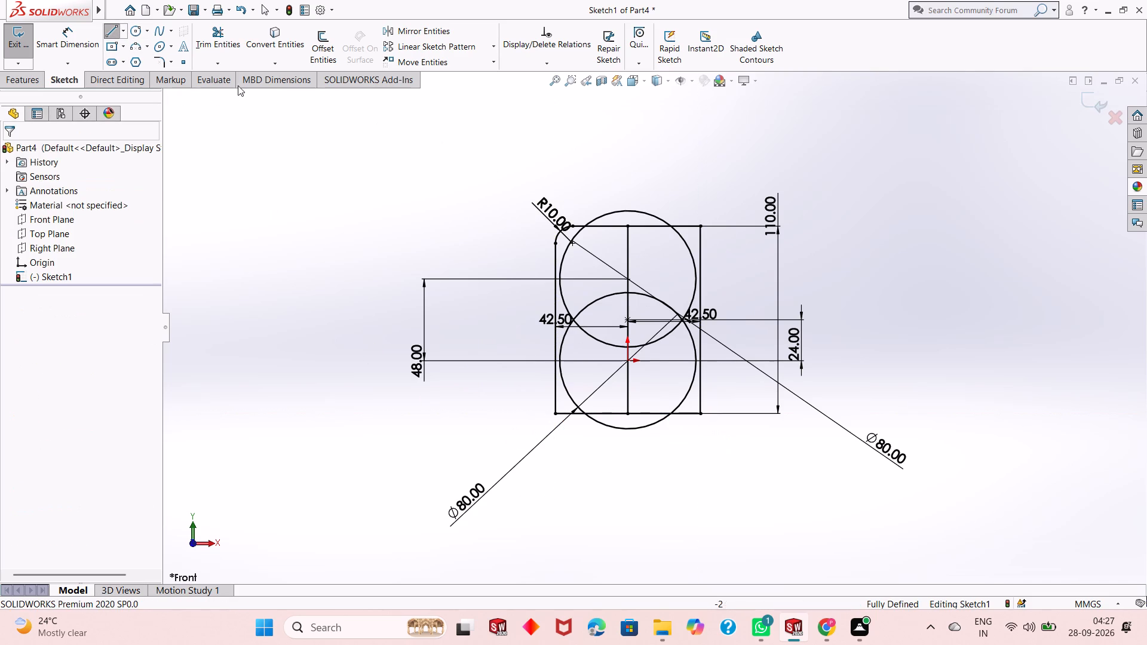
Round the three remaining sharp corners of the outer rectangular profile with 10 mm sketch fillets.
click(164, 63)
scroll(711, 238, down, 3)
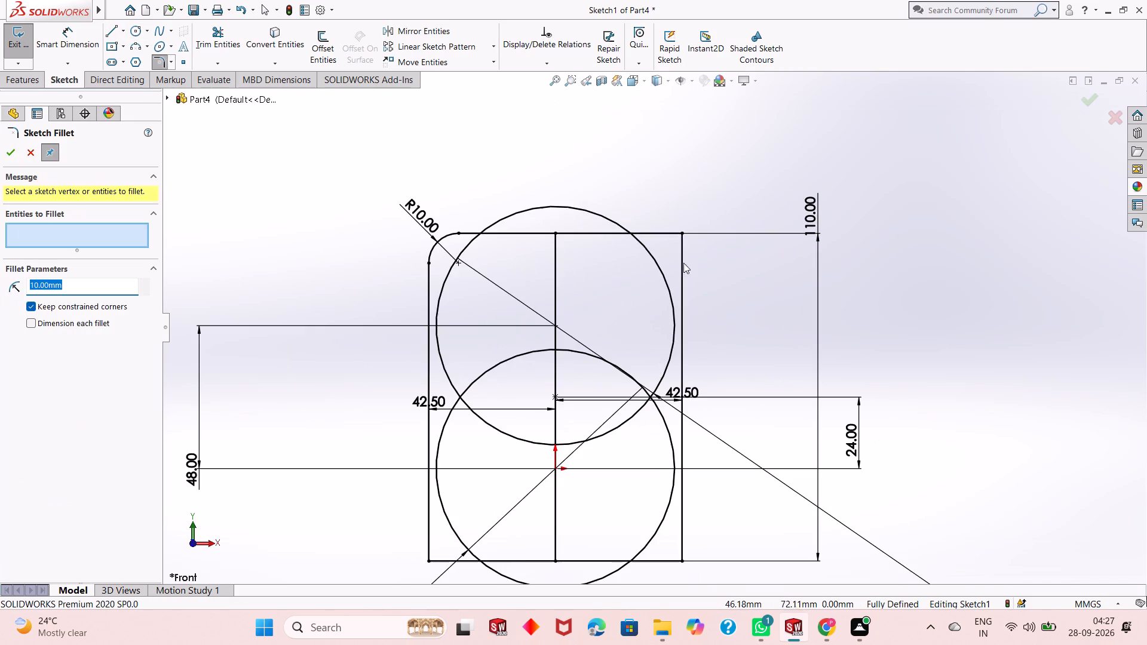
click(677, 230)
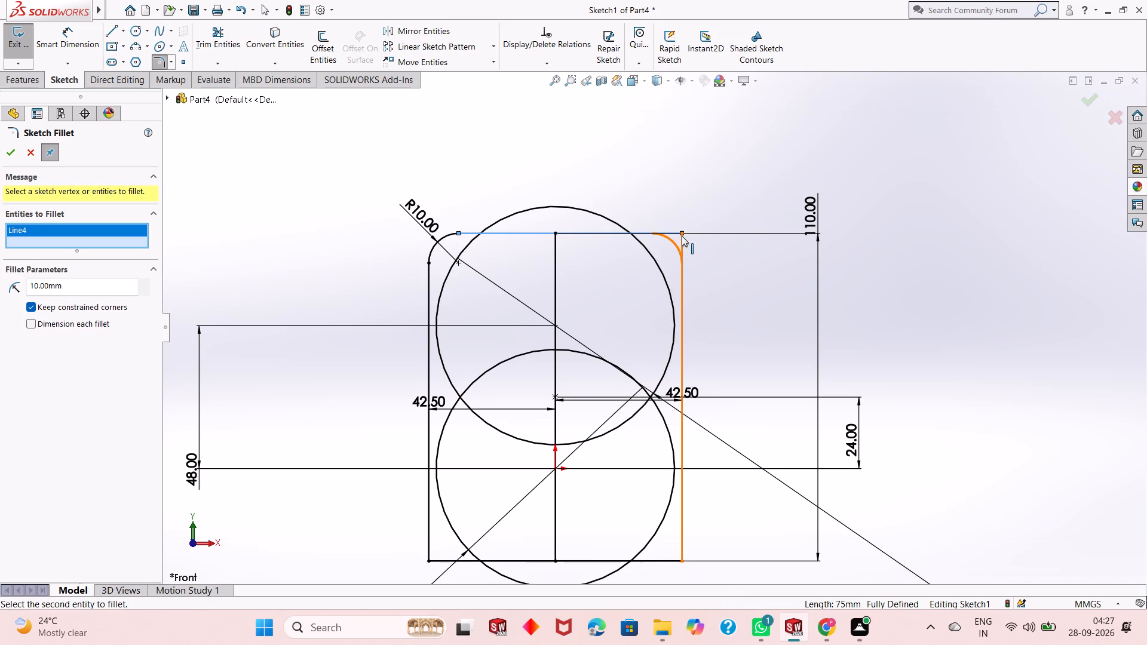
click(683, 239)
scroll(671, 294, up, 1)
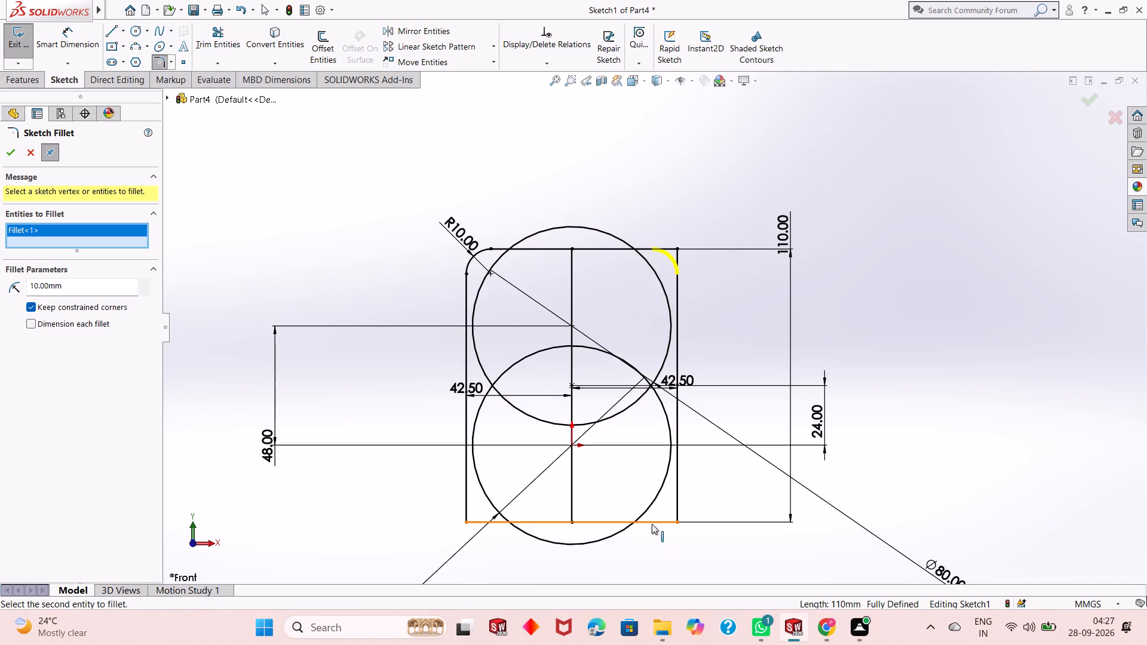
scroll(651, 530, down, 3)
click(688, 480)
click(700, 469)
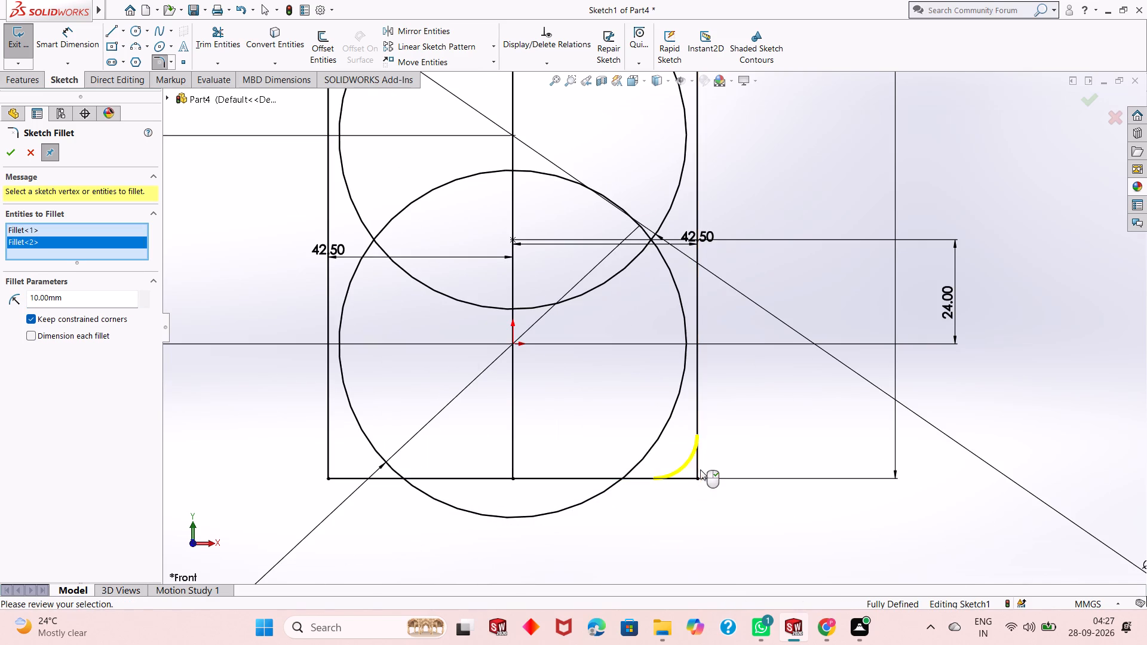
drag(330, 456, 329, 471)
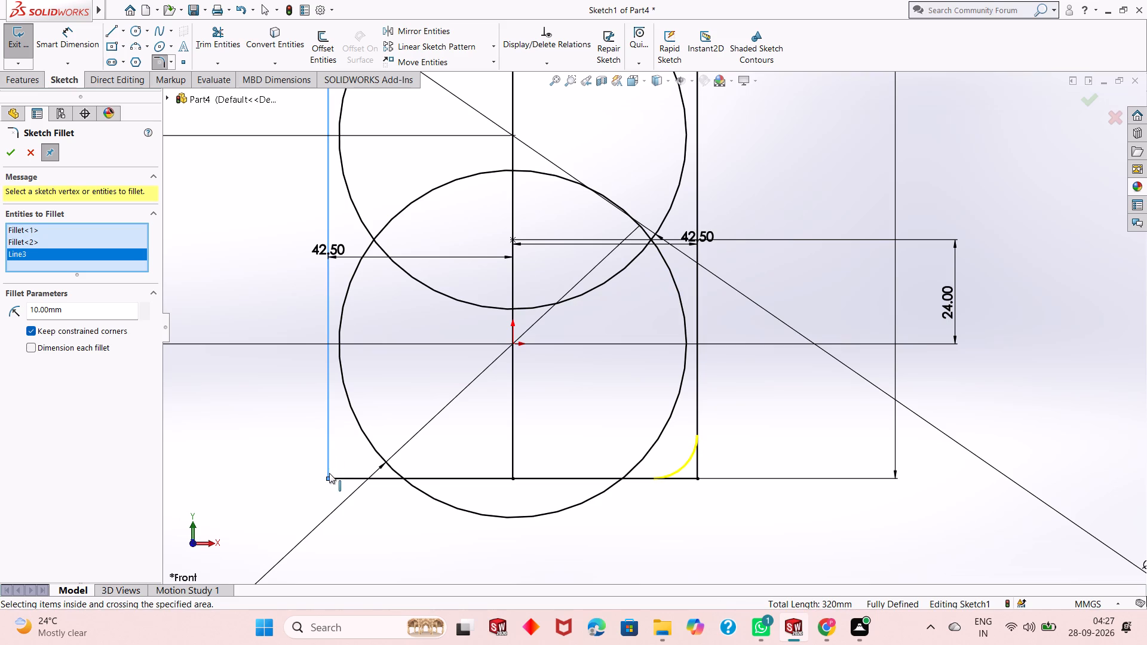
click(343, 480)
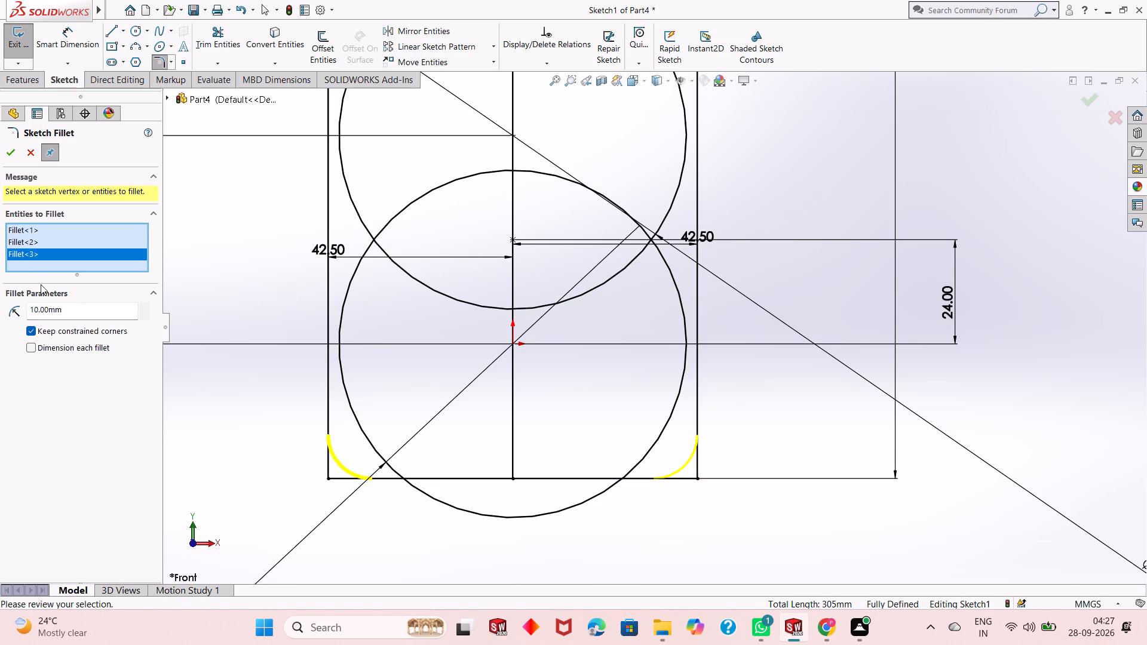
click(10, 145)
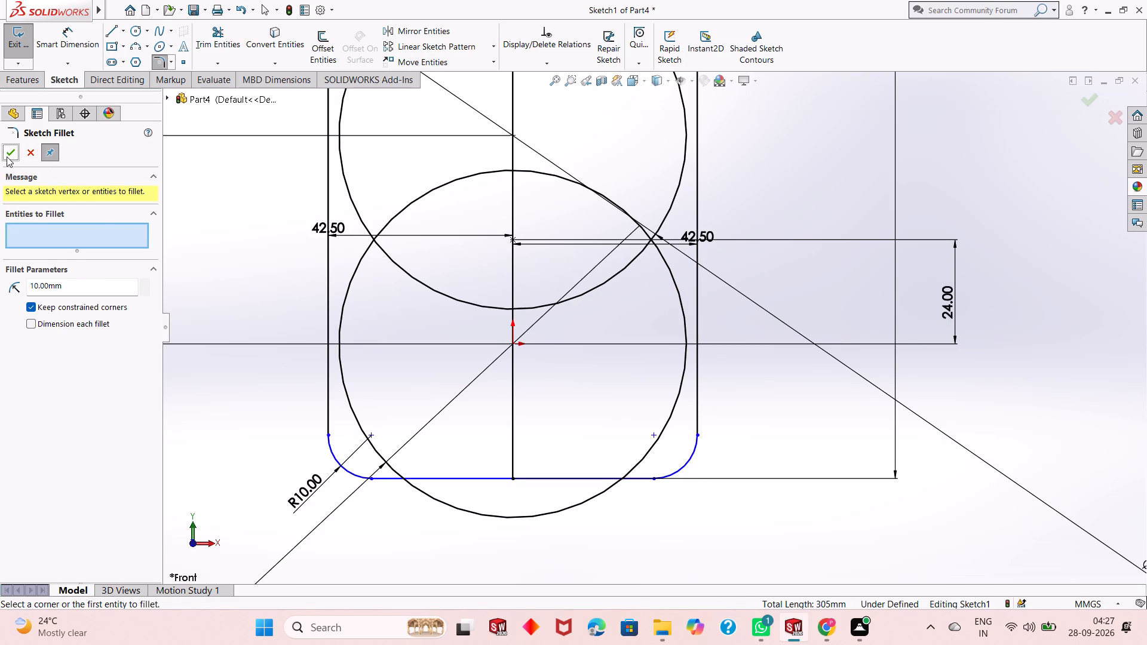
click(7, 156)
Trim away the arcs of both 80 mm circles that lie inside the rounded rectangle.
scroll(591, 456, up, 4)
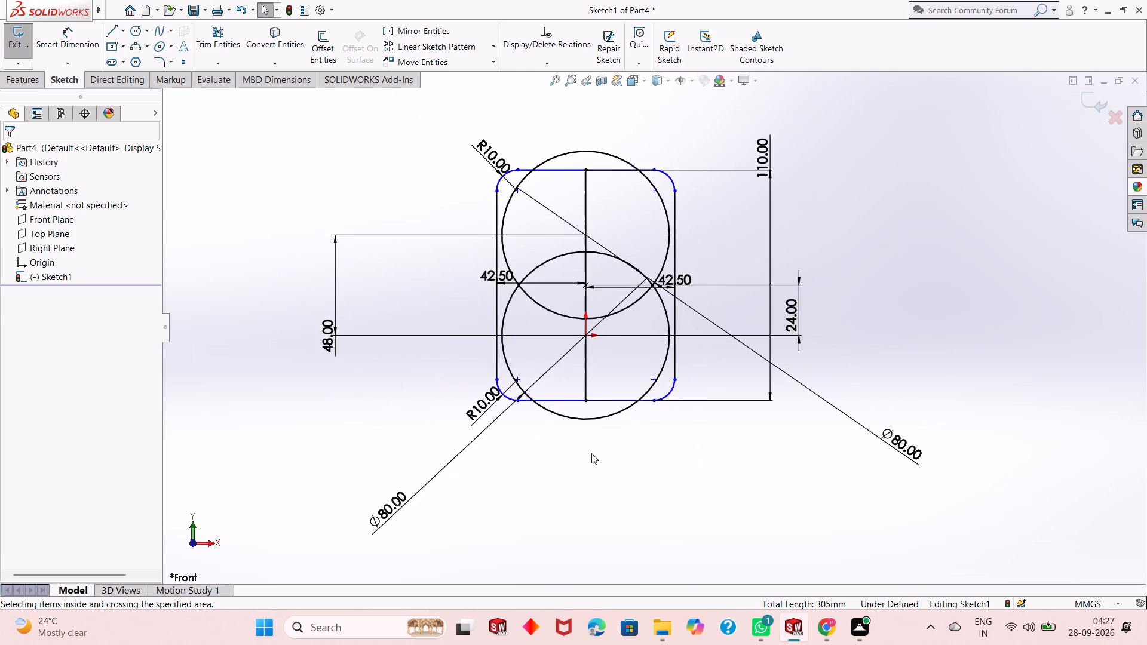
scroll(623, 311, down, 2)
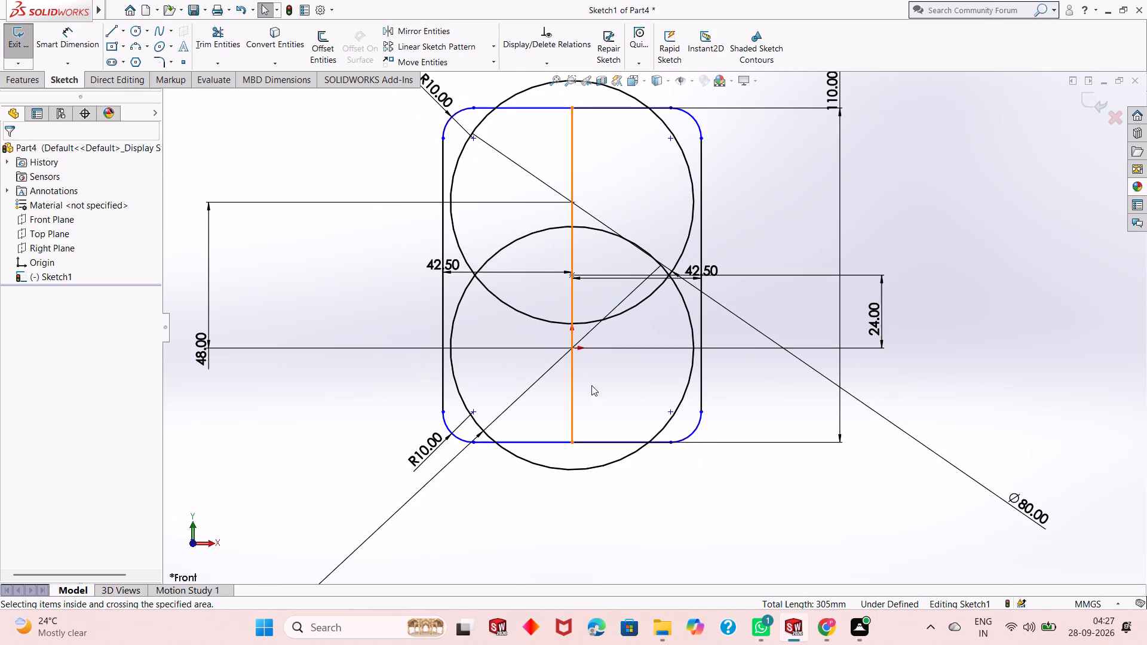
scroll(578, 327, down, 1)
scroll(577, 334, up, 2)
scroll(649, 205, down, 1)
scroll(639, 265, up, 1)
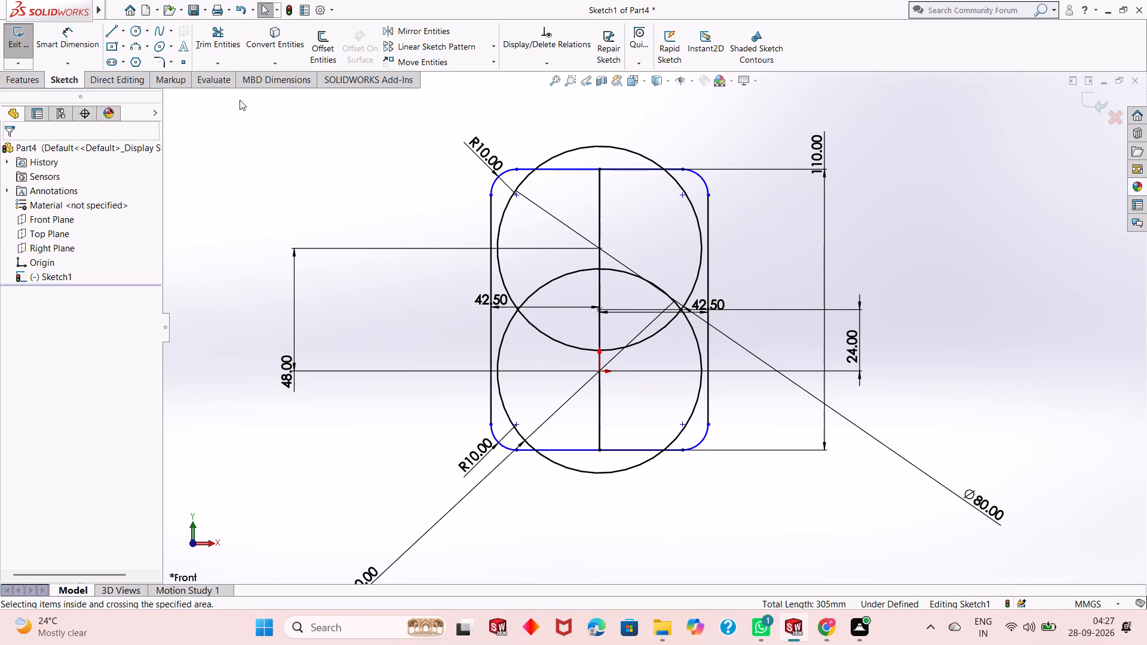
click(216, 53)
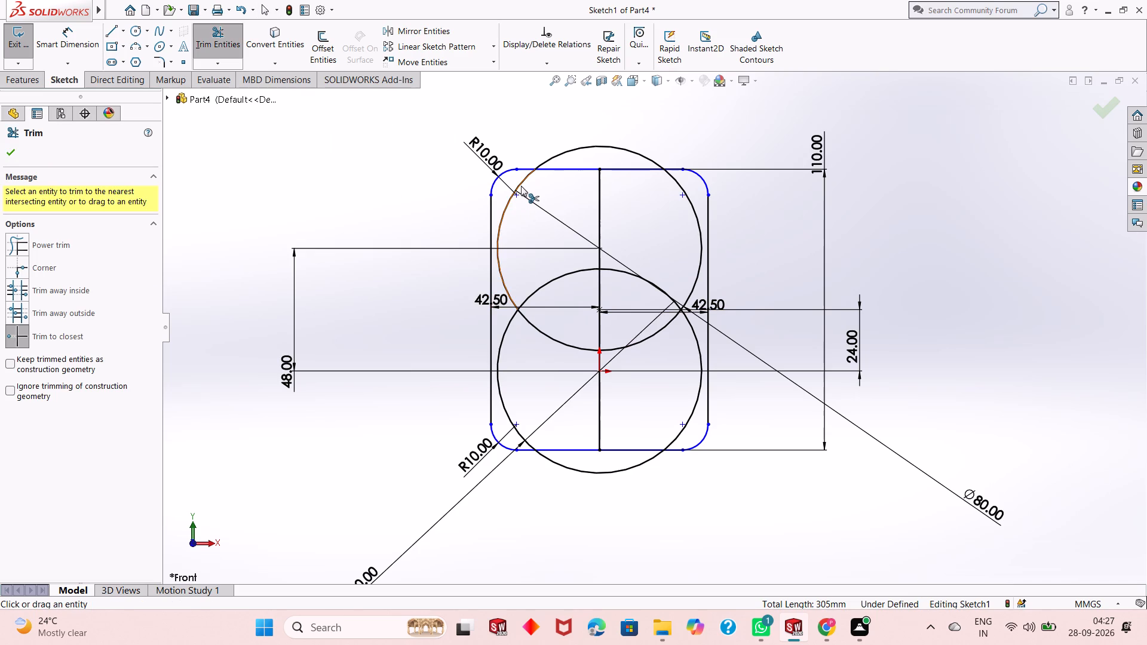
click(521, 186)
click(541, 330)
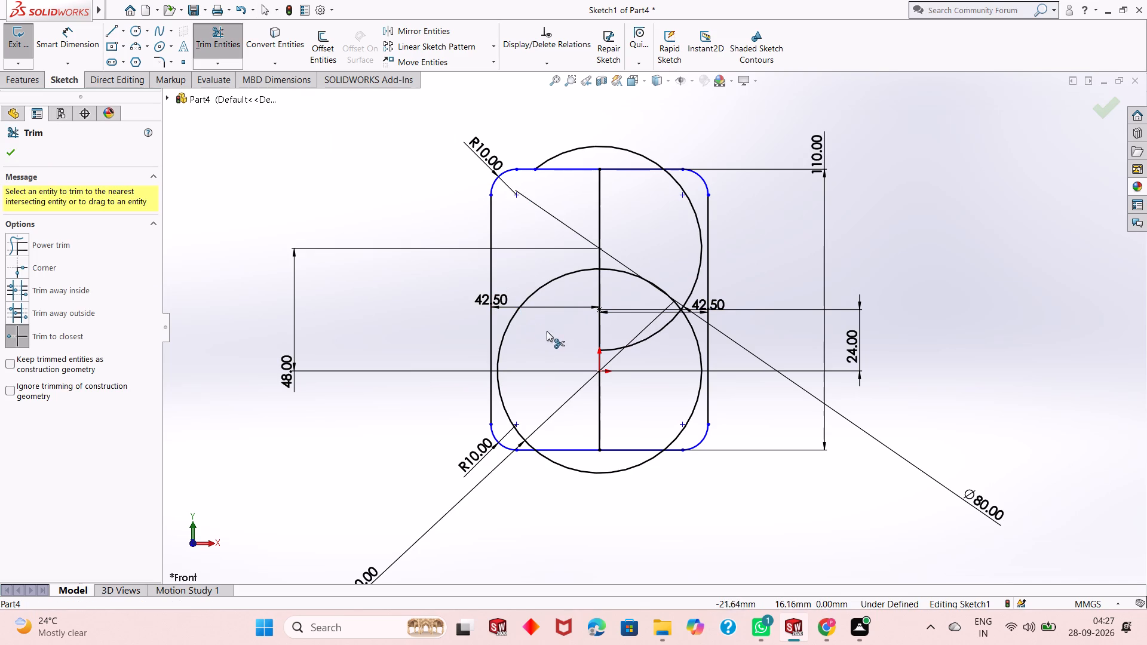
click(646, 343)
click(651, 336)
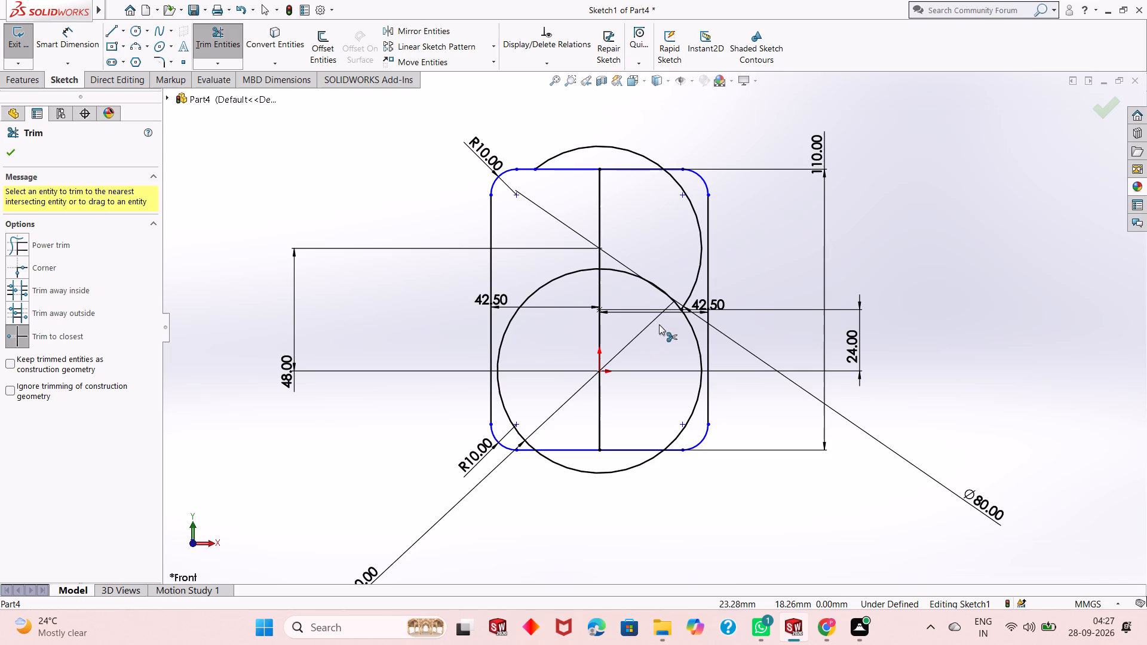
click(692, 293)
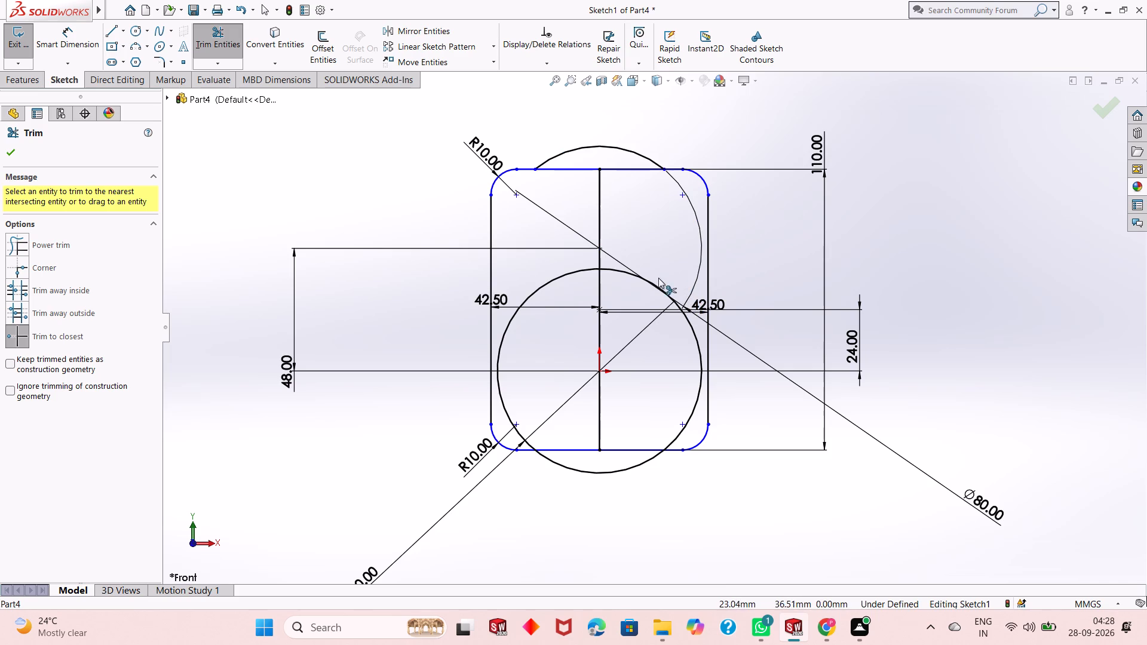
click(645, 282)
click(548, 281)
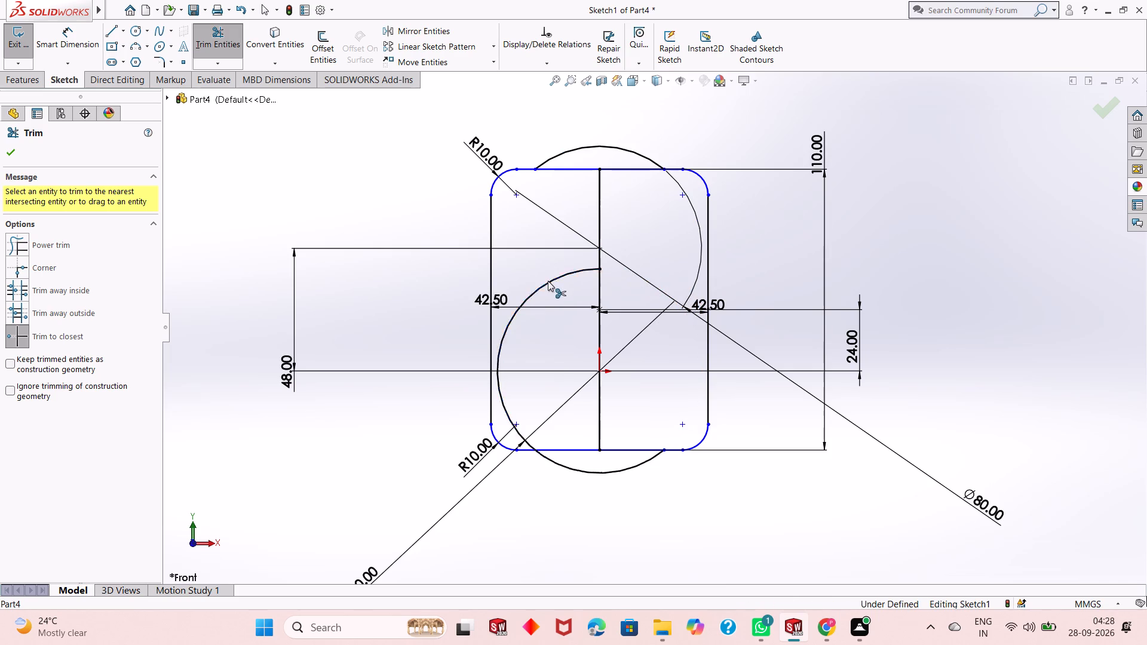
Trim the top and bottom line segments spanning the arcs and the vertical center line, accepting deletion of its midpoint relation.
click(581, 171)
click(608, 171)
click(609, 171)
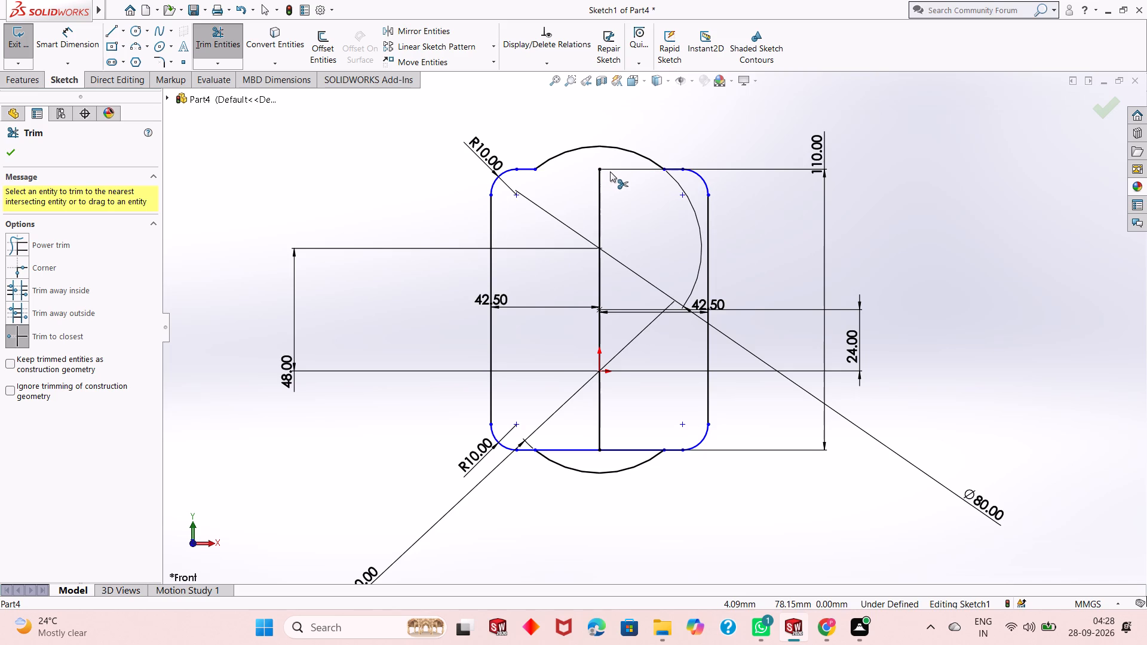
click(598, 198)
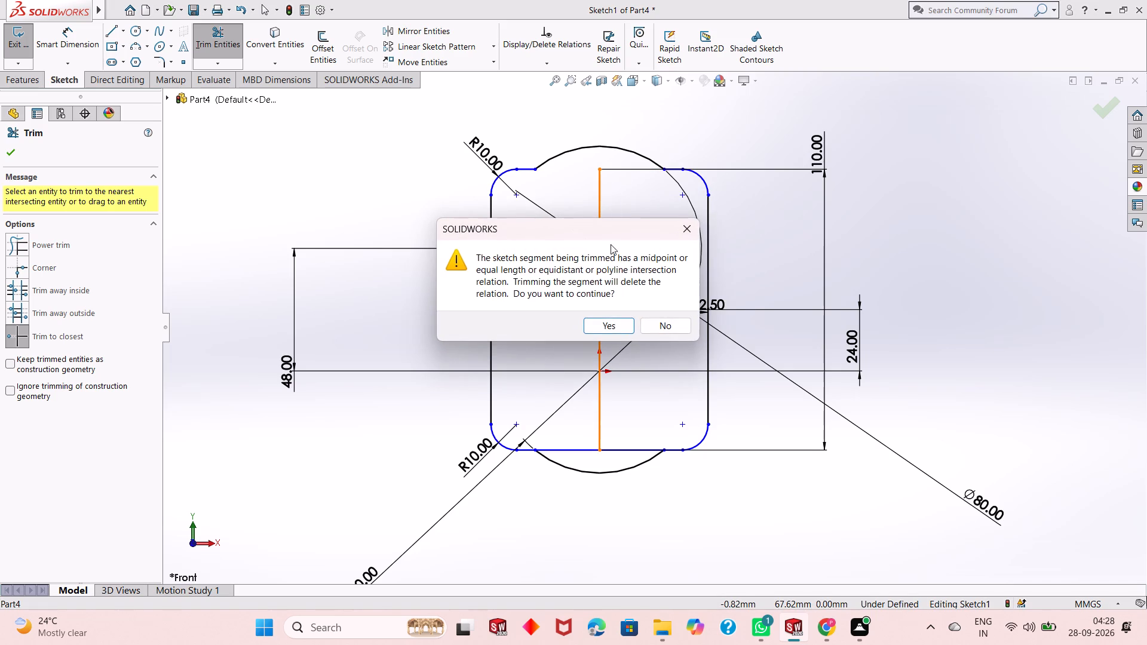
click(611, 322)
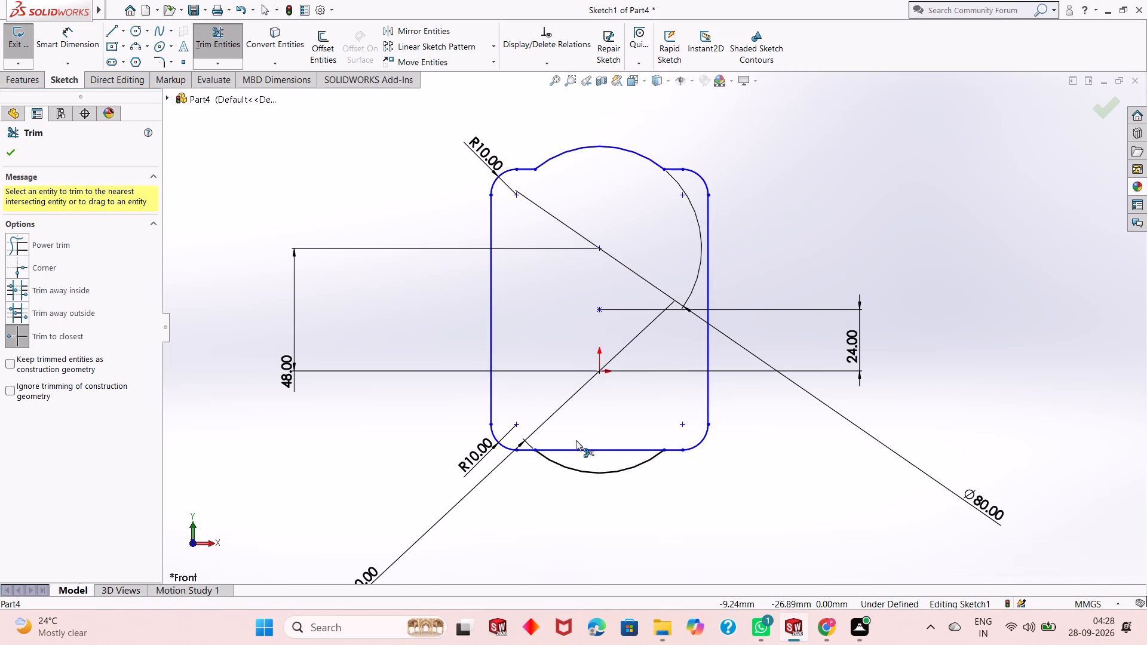
click(576, 449)
right_click(371, 189)
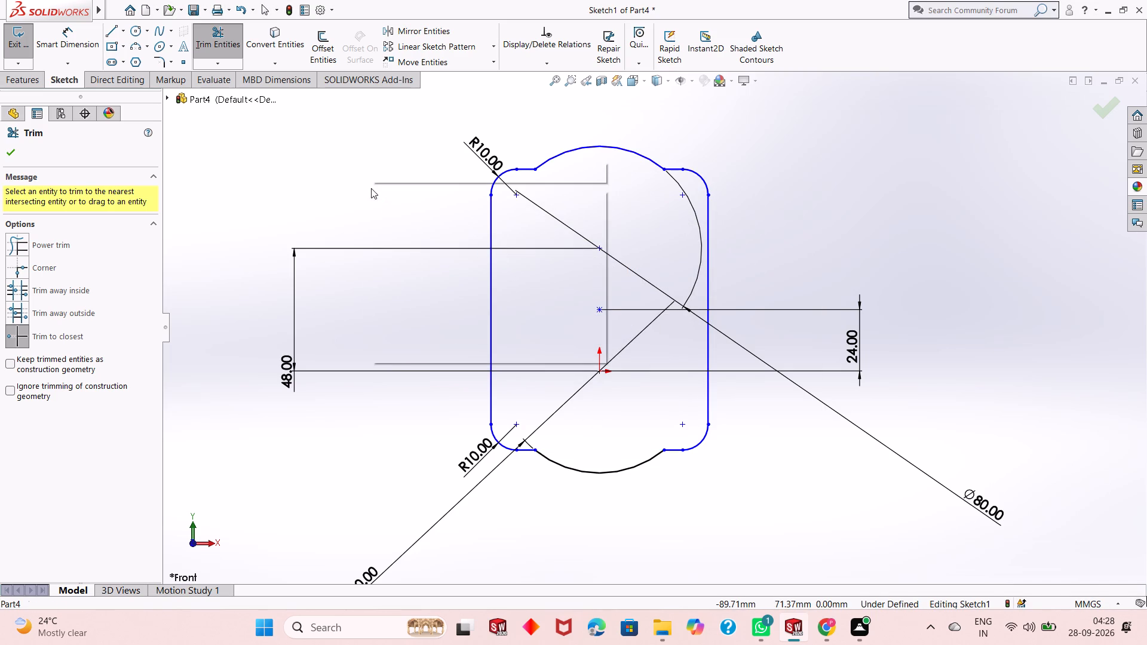
click(419, 224)
Examine the trimmed outline up close, including its filleted corners, short horizontal segments and end arcs.
click(70, 40)
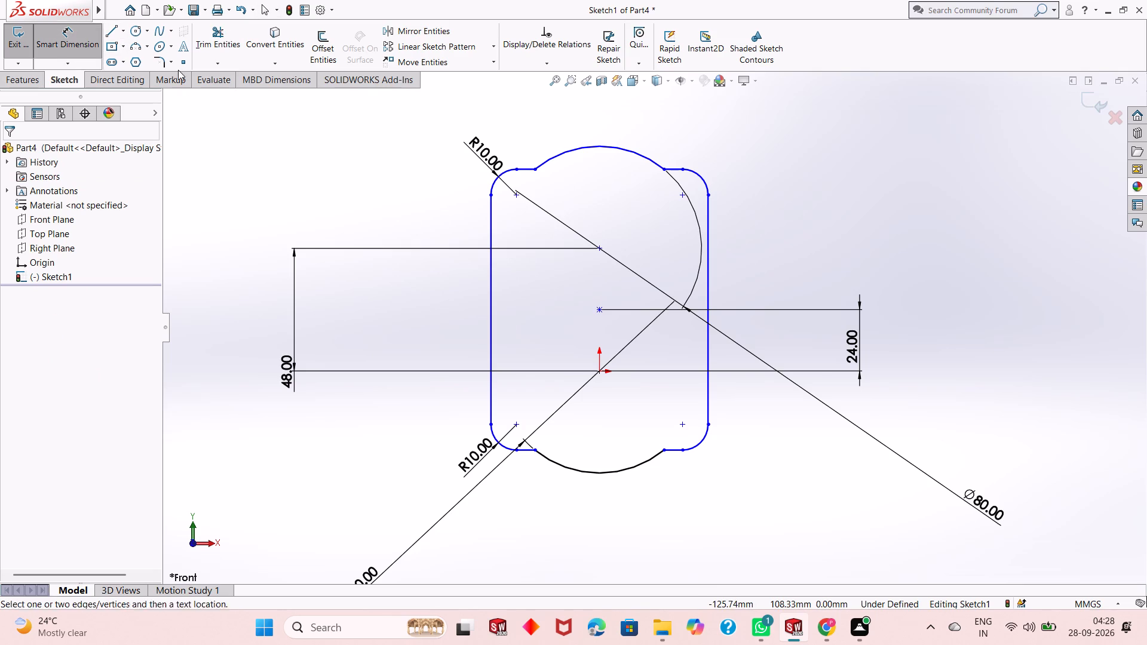
scroll(542, 186, down, 1)
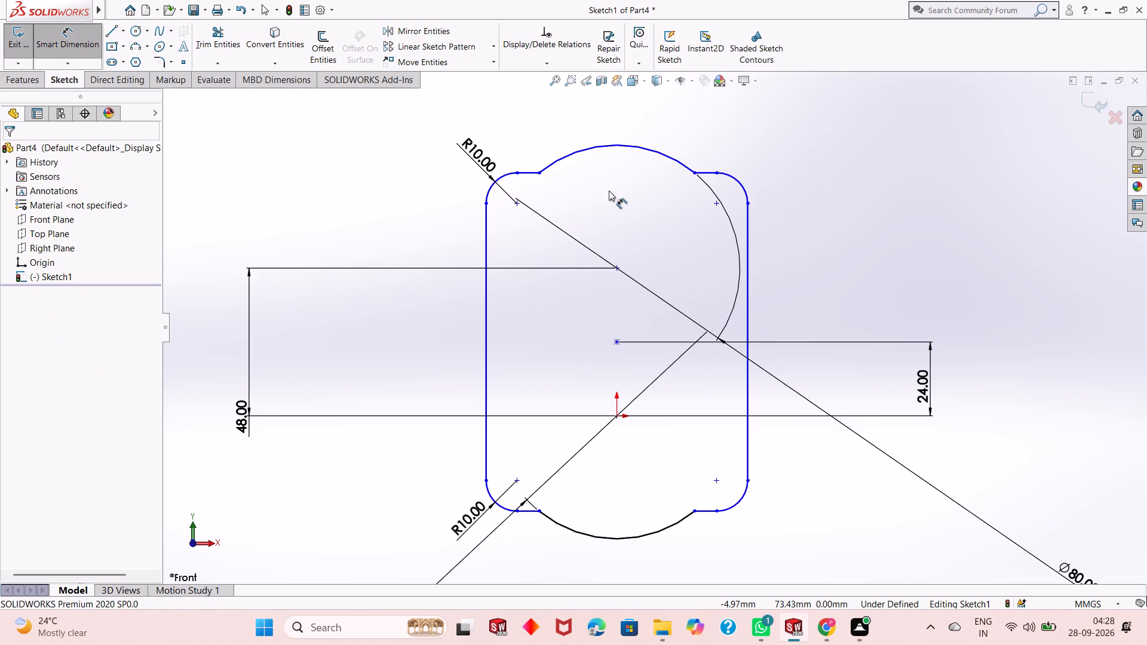
scroll(567, 172, down, 6)
scroll(516, 280, down, 5)
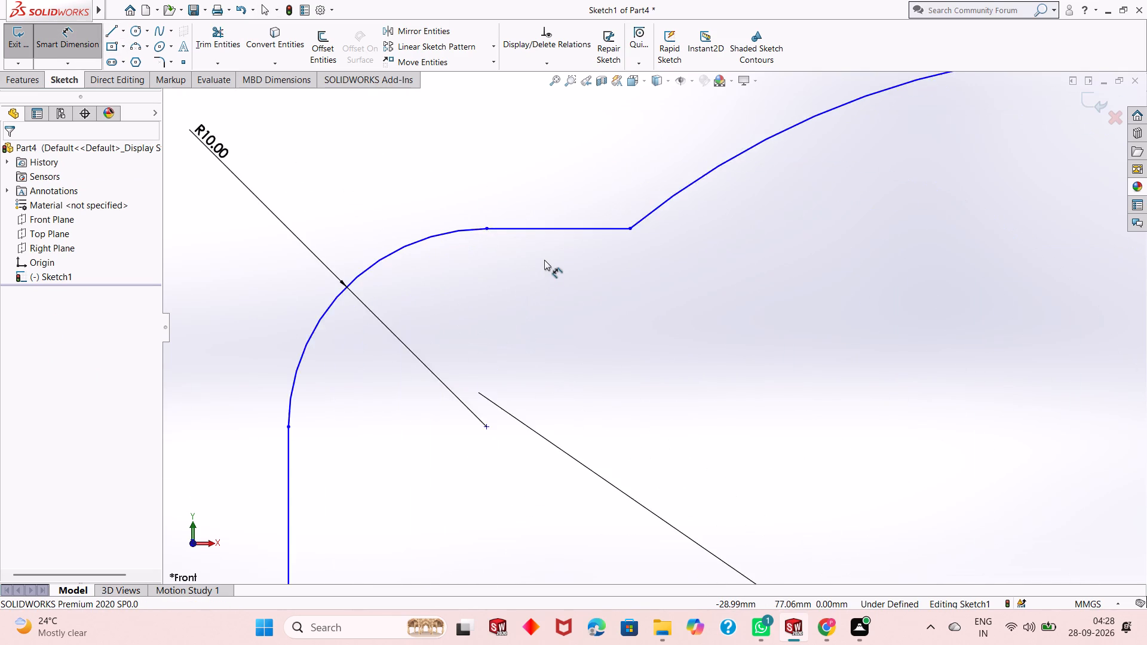
scroll(546, 253, down, 9)
scroll(557, 237, up, 4)
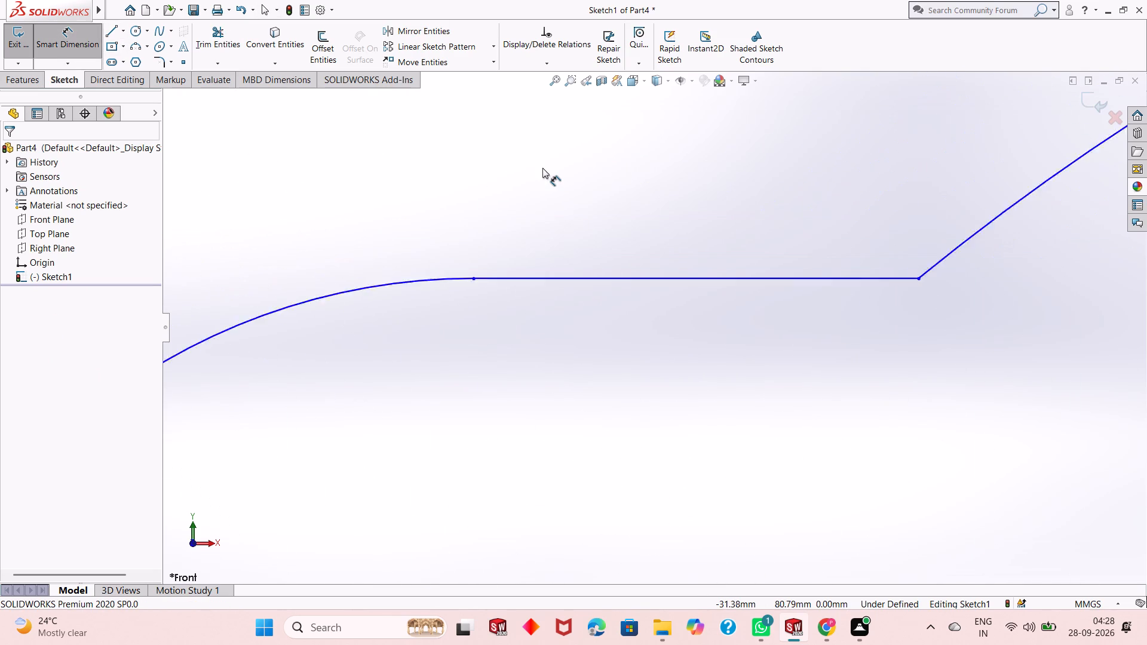
scroll(542, 168, up, 14)
scroll(928, 322, down, 4)
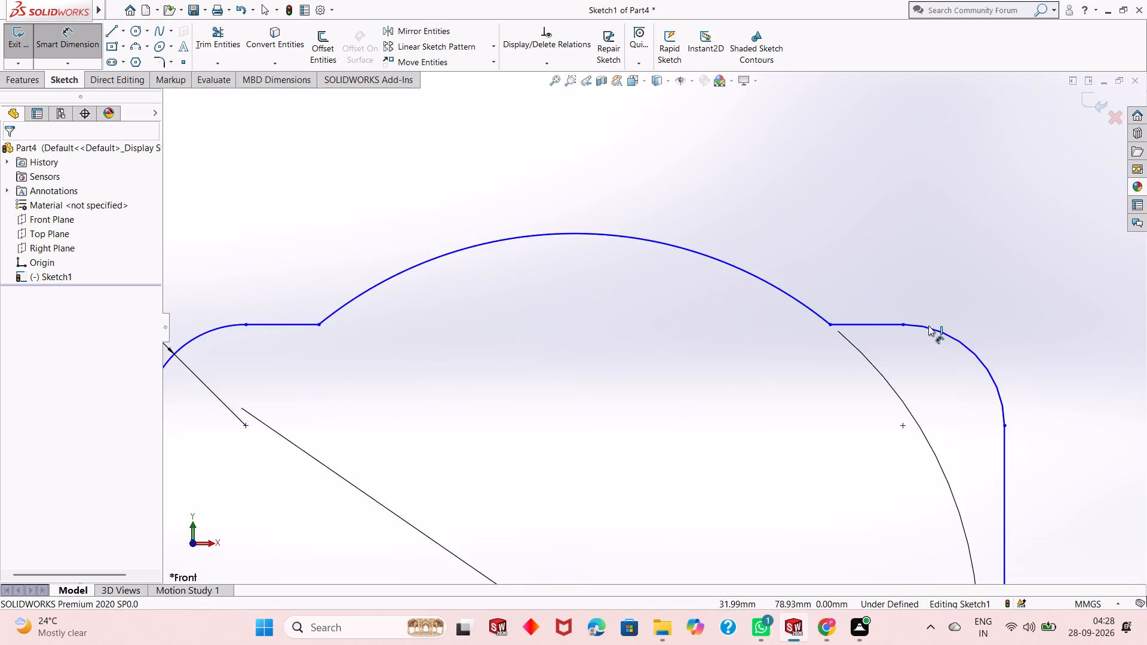
scroll(928, 325, down, 8)
scroll(744, 345, up, 15)
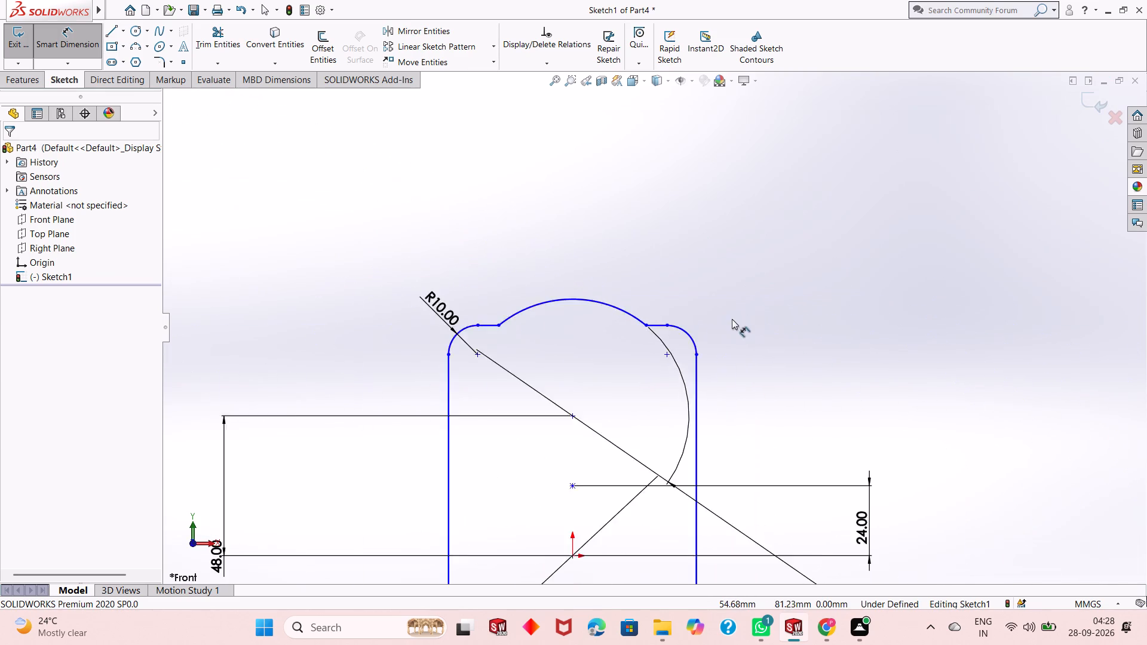
scroll(732, 319, up, 5)
scroll(551, 478, down, 5)
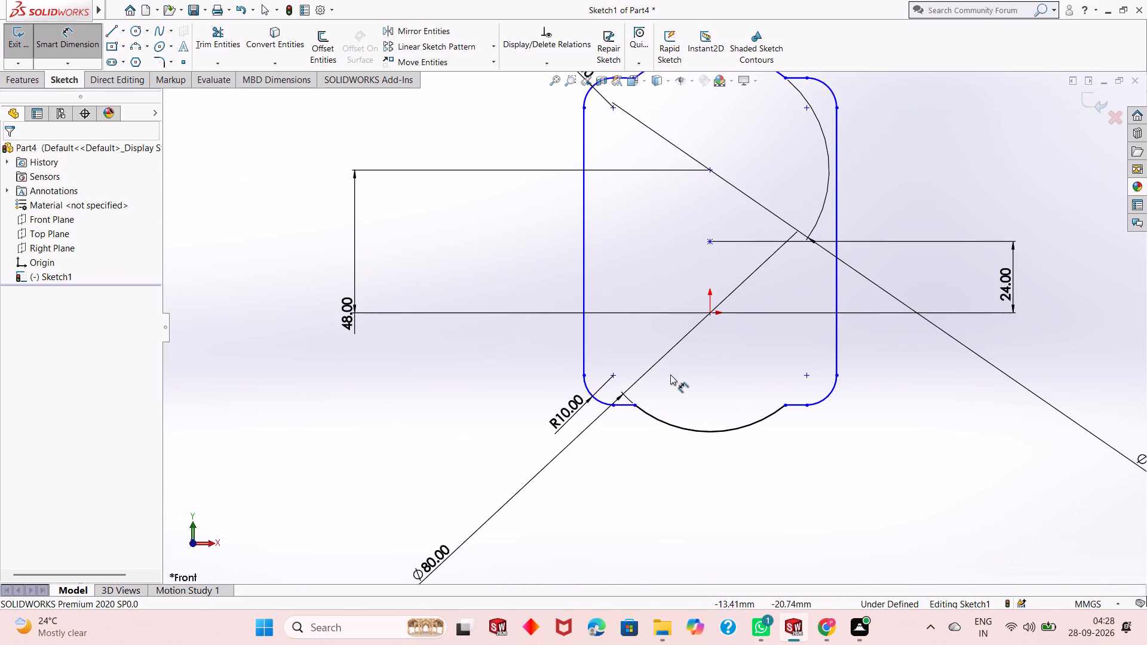
scroll(670, 375, up, 4)
scroll(689, 261, down, 2)
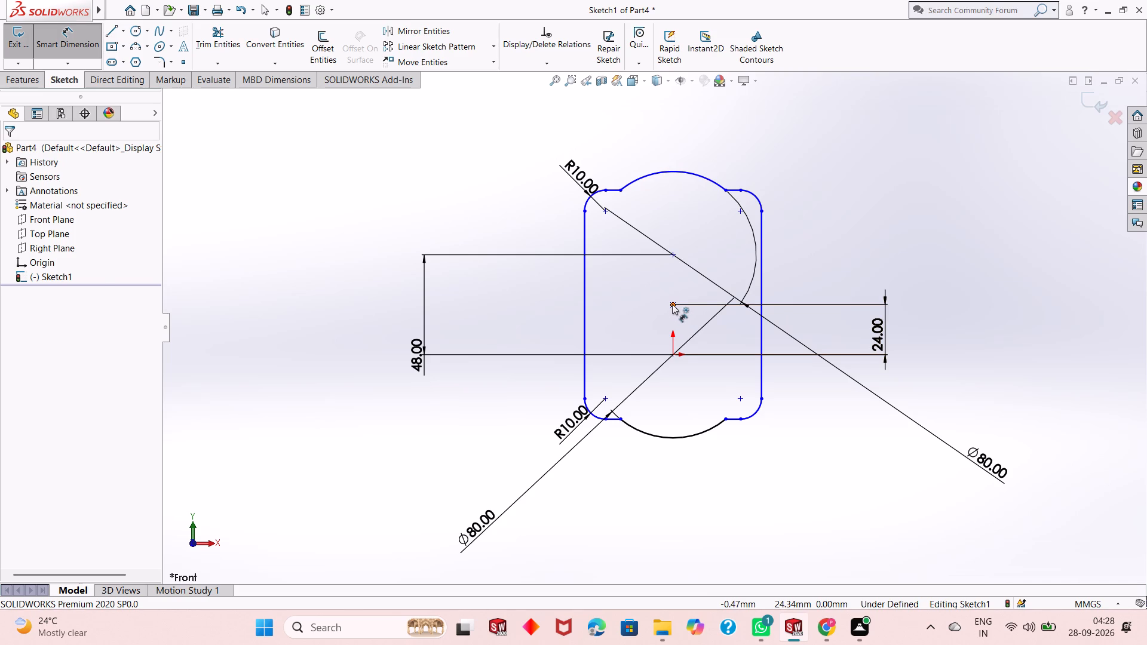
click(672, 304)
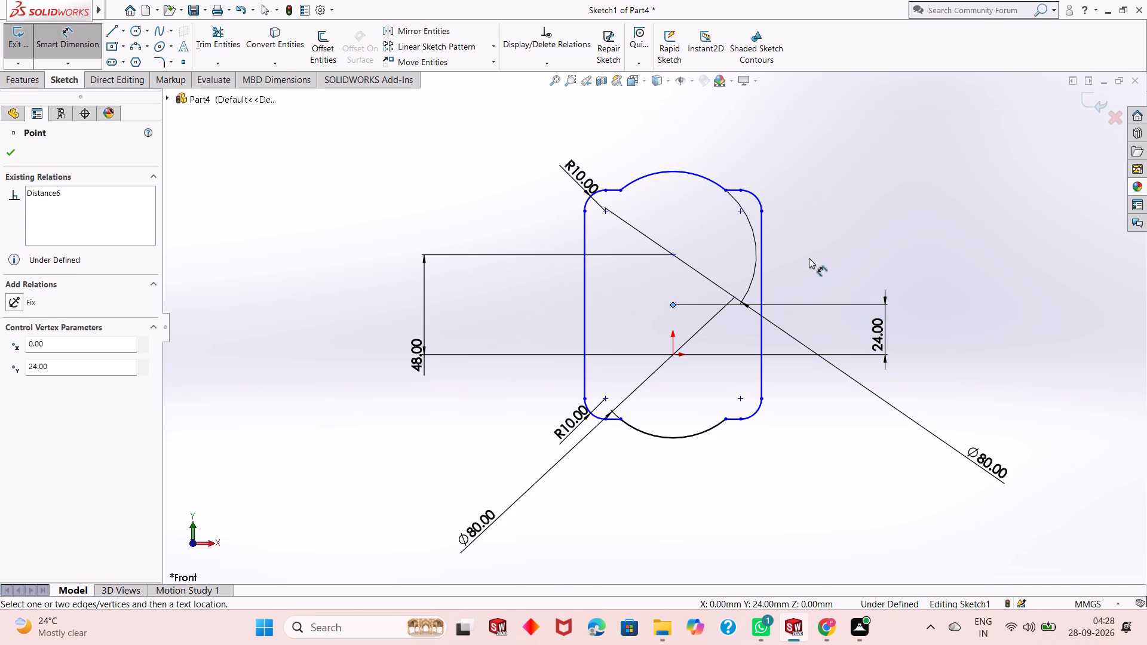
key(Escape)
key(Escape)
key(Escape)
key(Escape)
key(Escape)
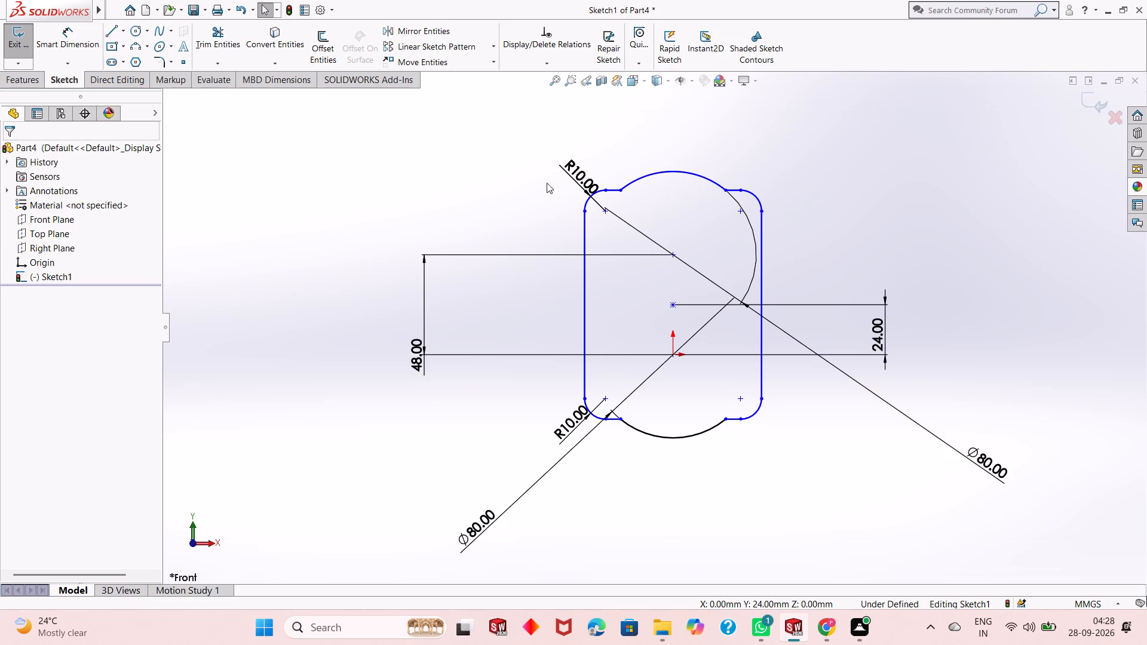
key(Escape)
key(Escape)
Delete the 24 mm vertical dimension and the leftover sketch point midway between the two arc centers.
right_click(878, 337)
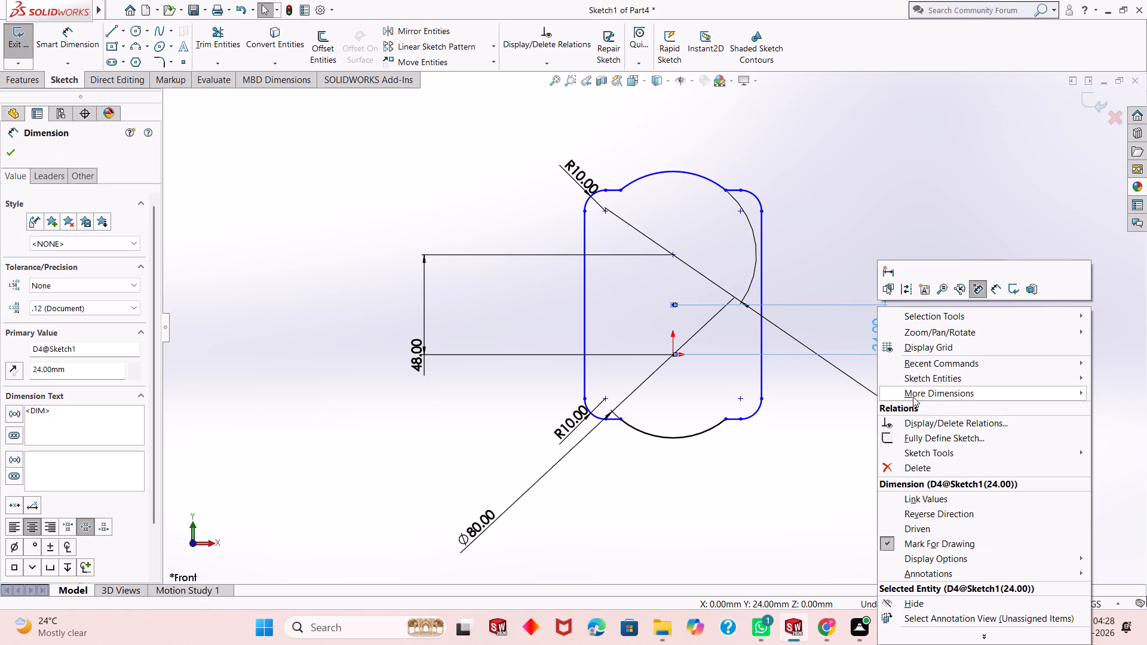
click(926, 465)
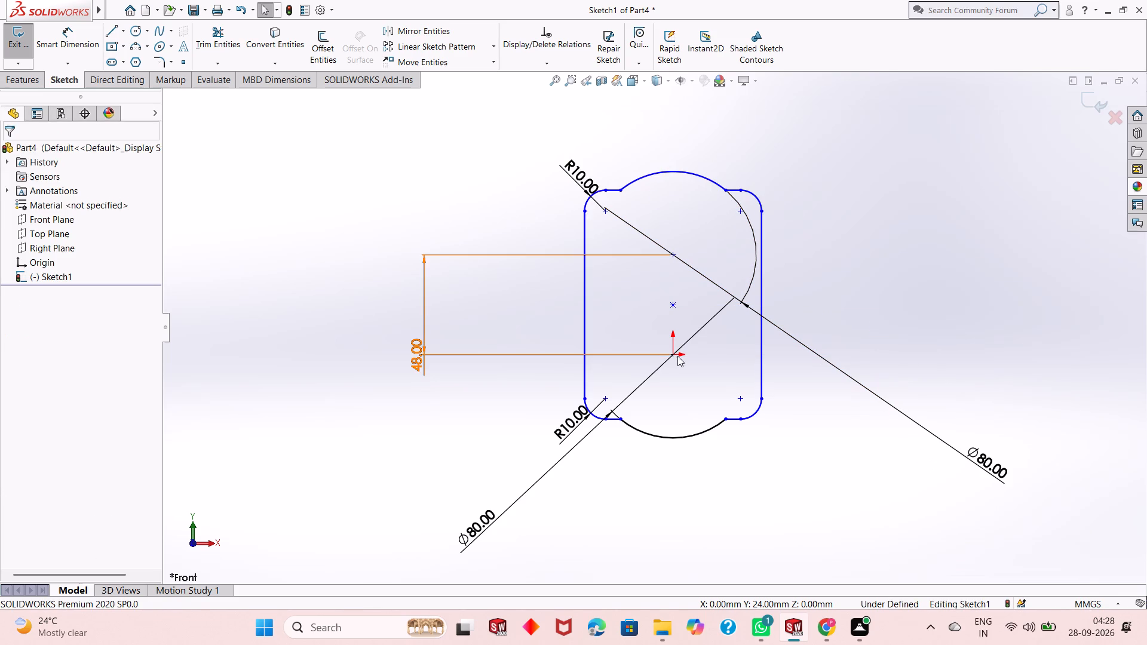
click(673, 307)
right_click(847, 269)
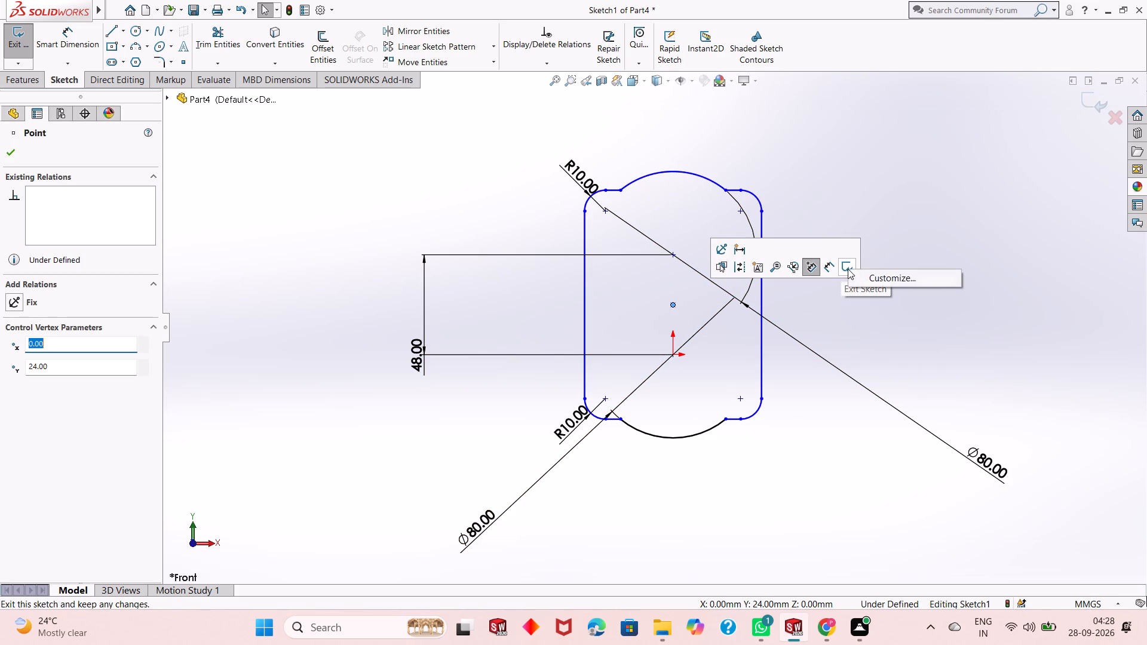
right_click(829, 314)
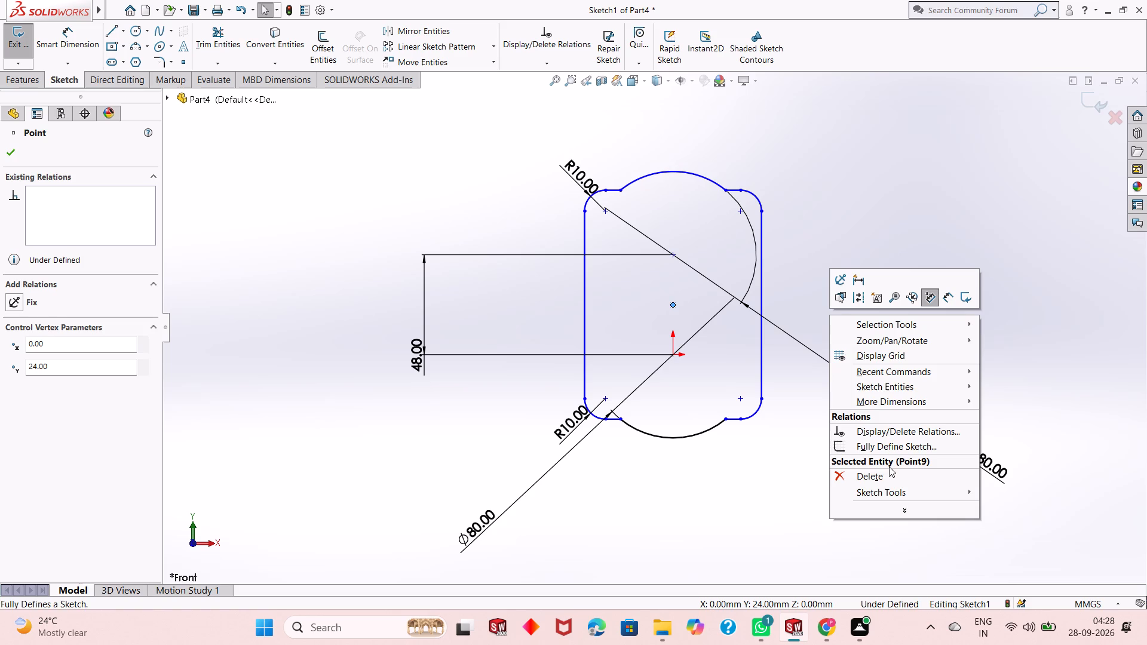
click(889, 474)
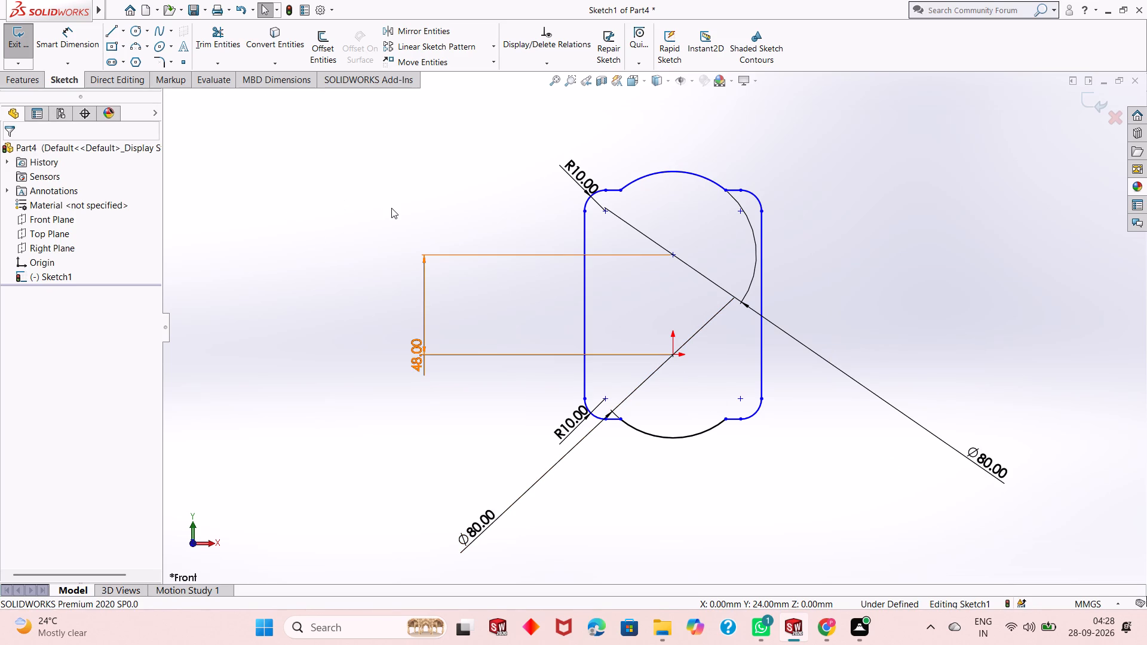
Add a vertical dimension between the centers of the two left corner fillets, keeping its current value.
click(72, 47)
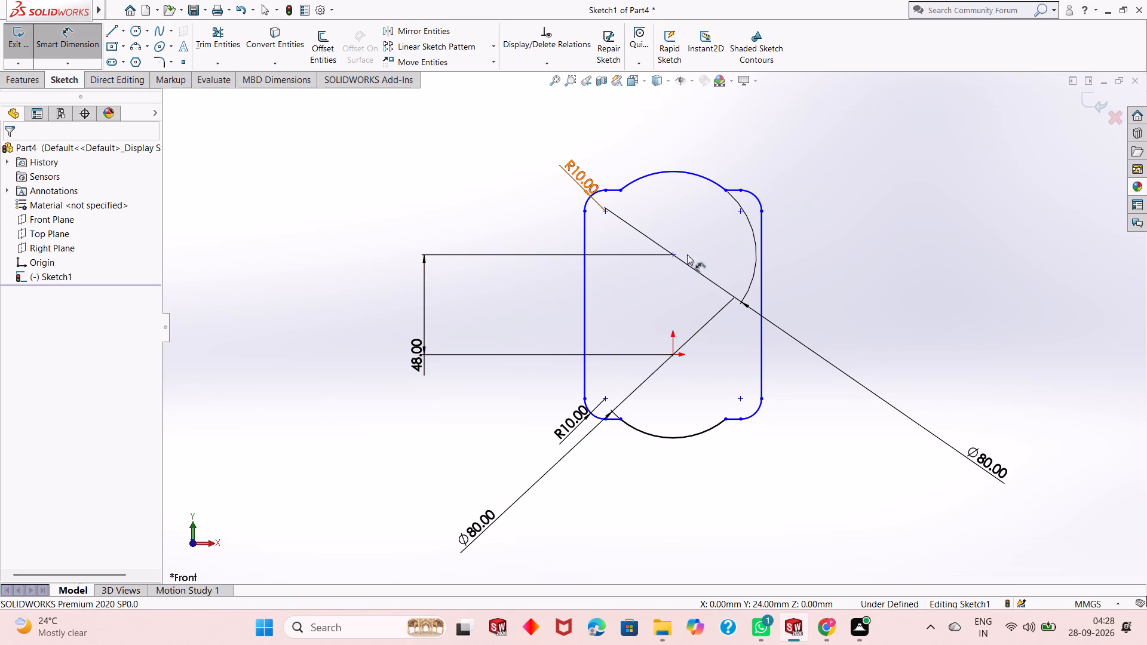
scroll(678, 234, down, 1)
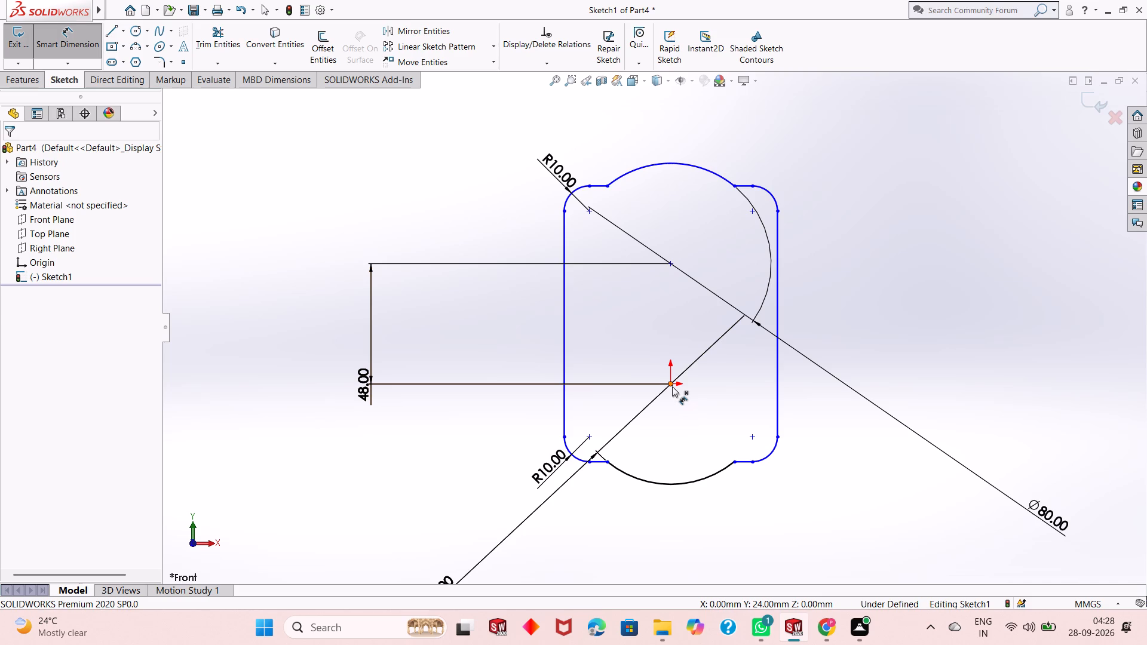
click(587, 213)
click(593, 438)
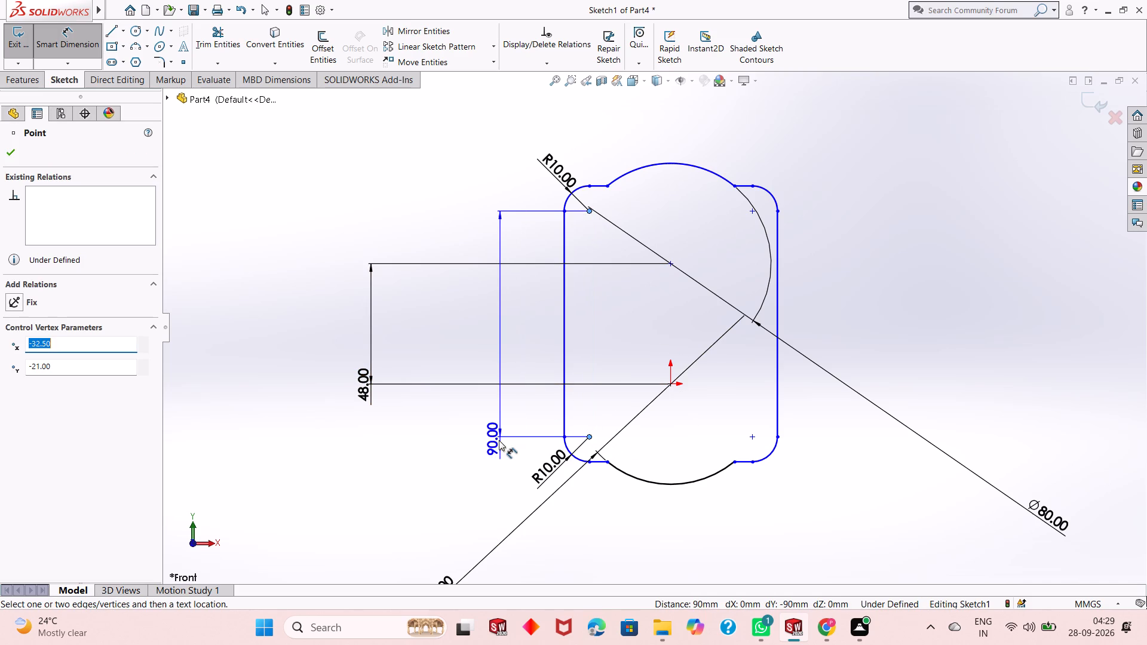
click(499, 440)
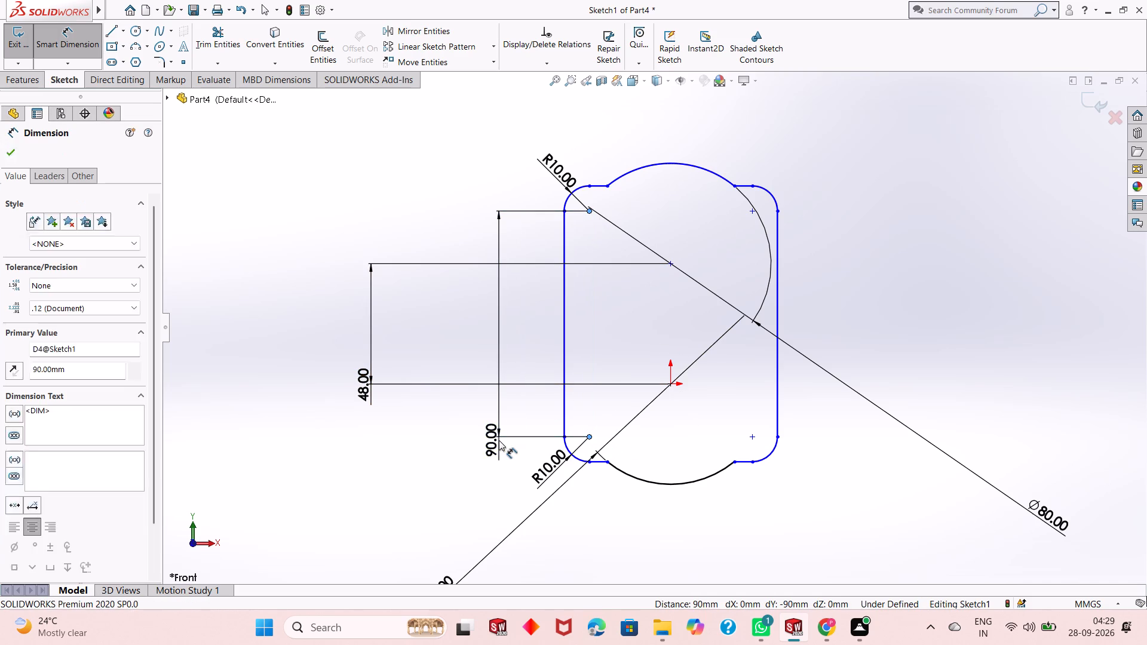
click(450, 424)
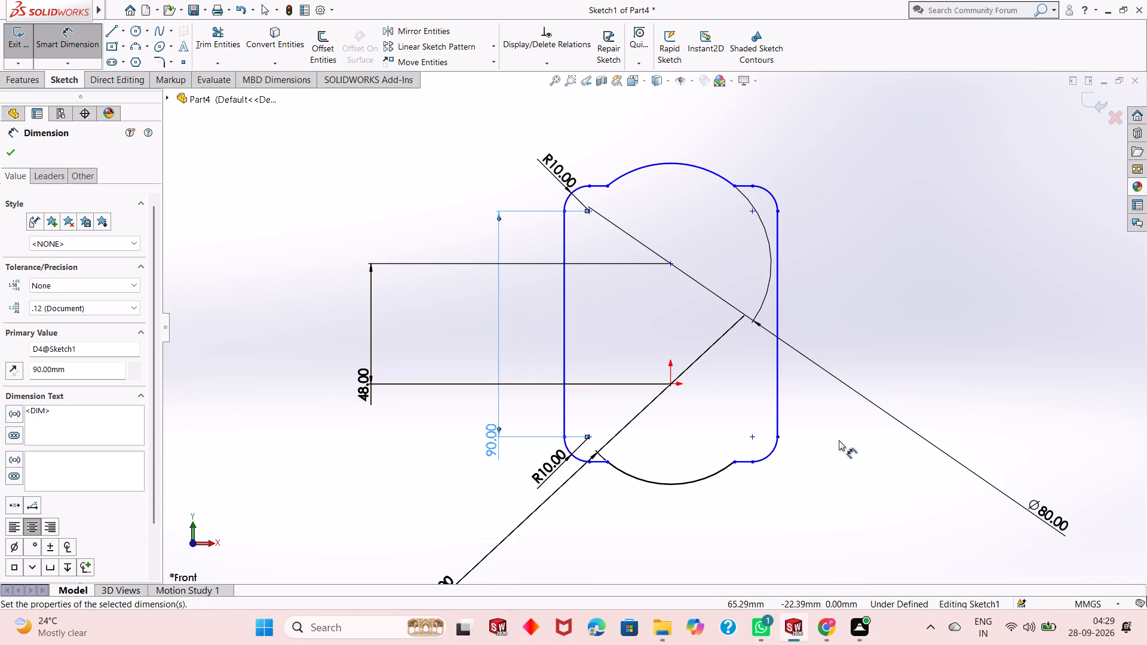
scroll(690, 265, down, 1)
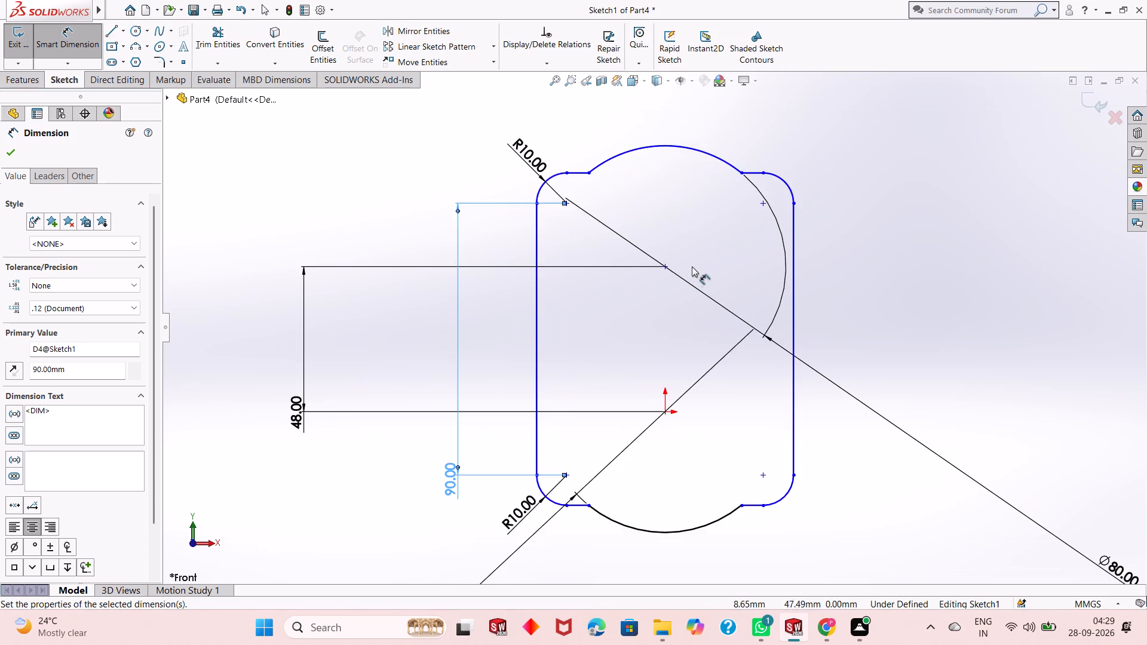
scroll(692, 265, down, 1)
scroll(672, 374, up, 1)
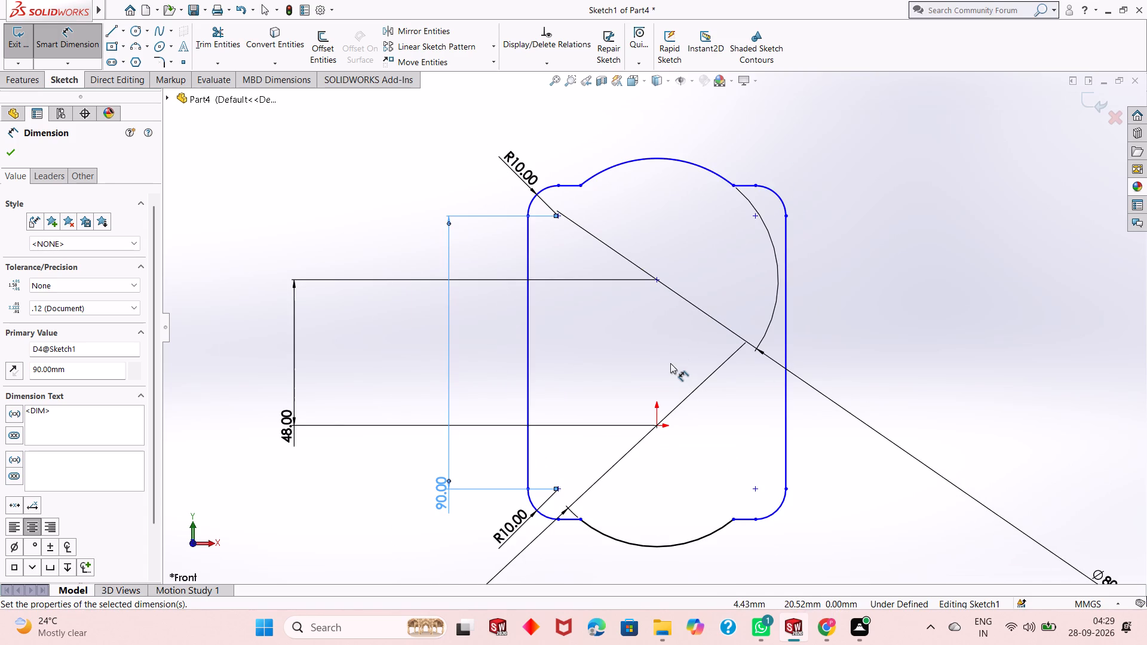
key(Escape)
key(Escape)
key(Escape)
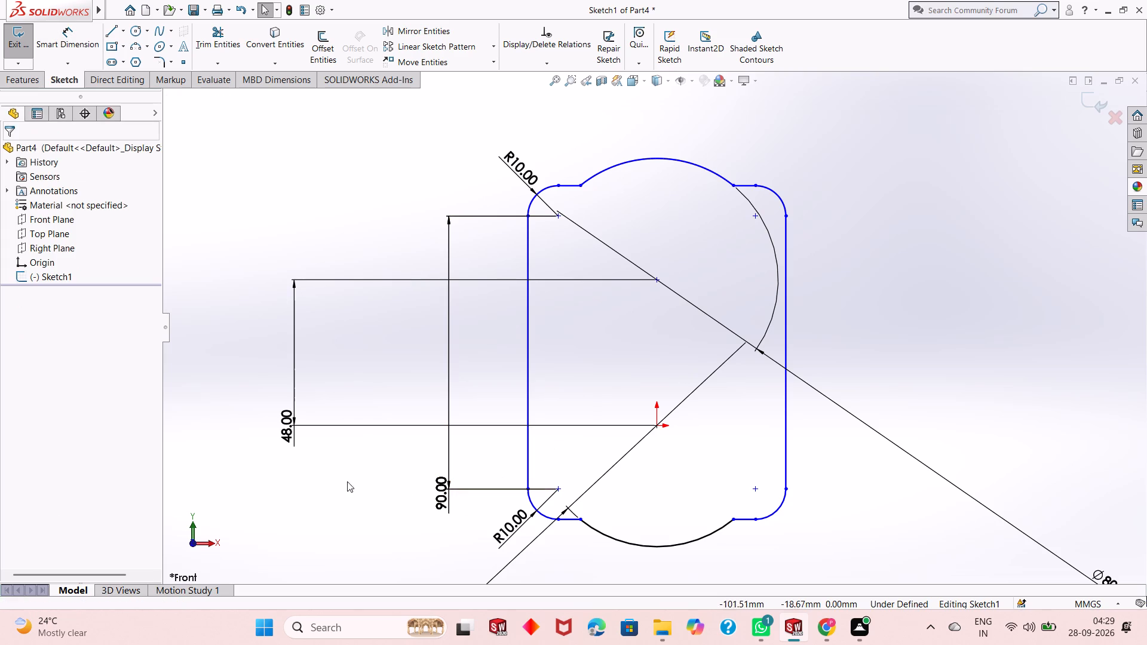
Delete the 48 mm vertical dimension between the two arc centers.
key(Escape)
right_click(300, 420)
key(Escape)
key(Escape)
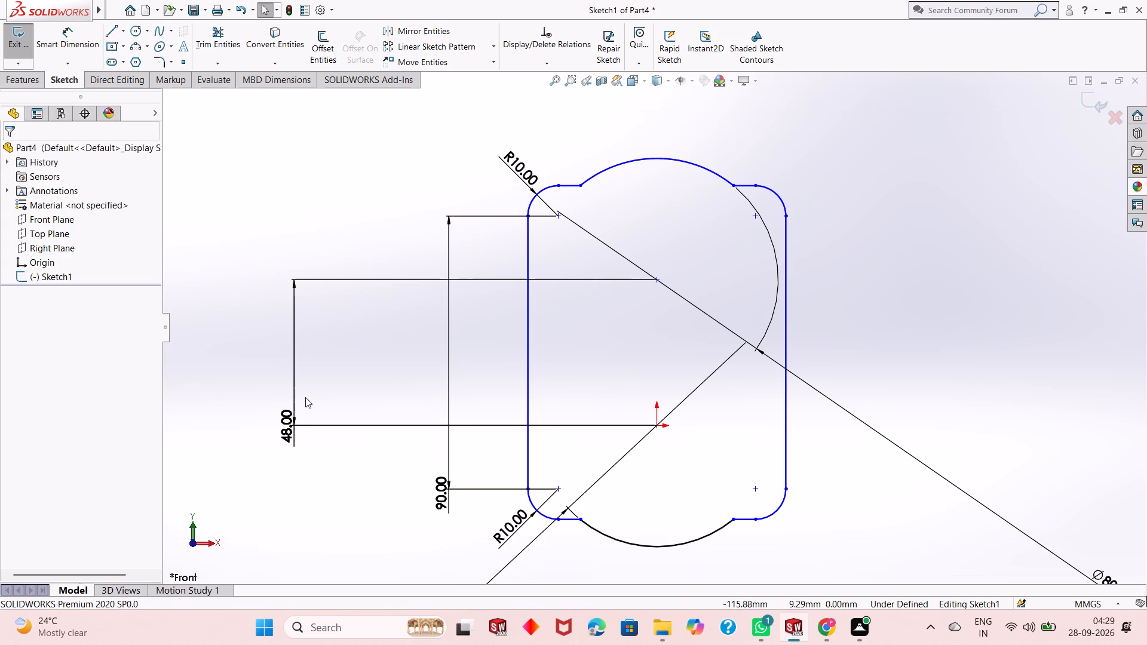
key(Escape)
right_click(286, 417)
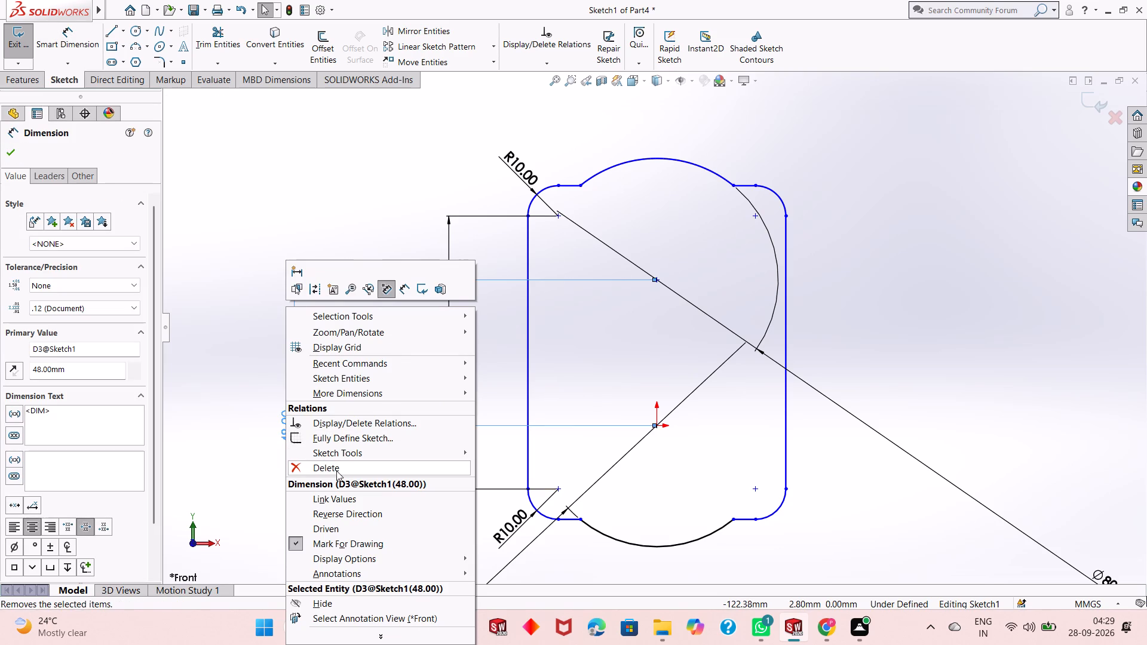
click(342, 471)
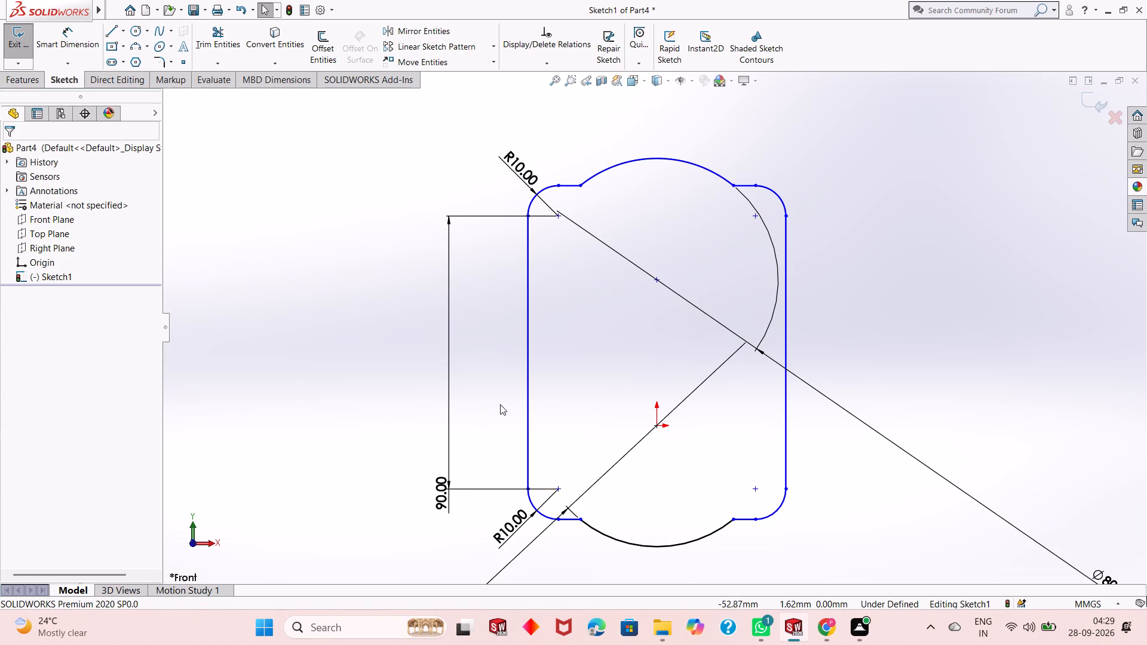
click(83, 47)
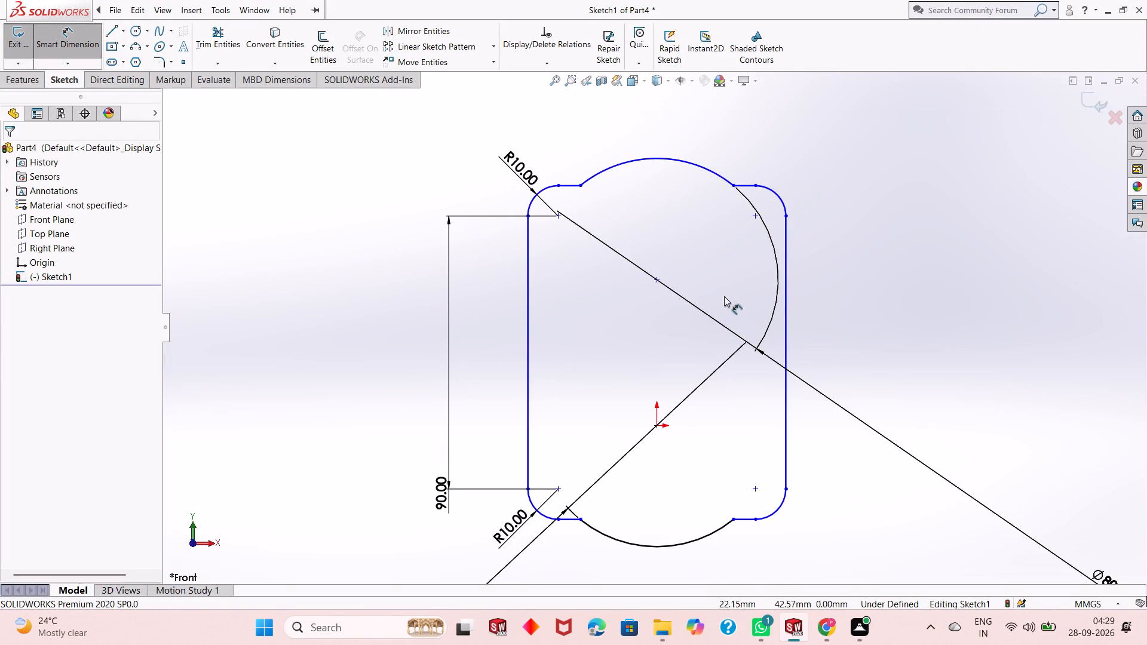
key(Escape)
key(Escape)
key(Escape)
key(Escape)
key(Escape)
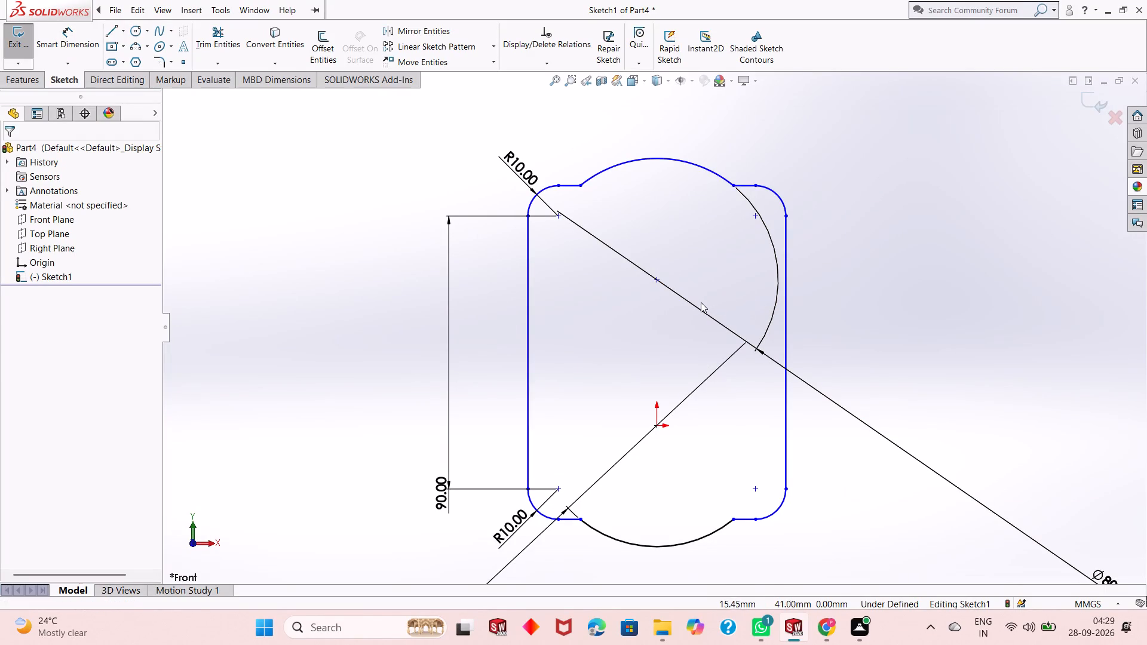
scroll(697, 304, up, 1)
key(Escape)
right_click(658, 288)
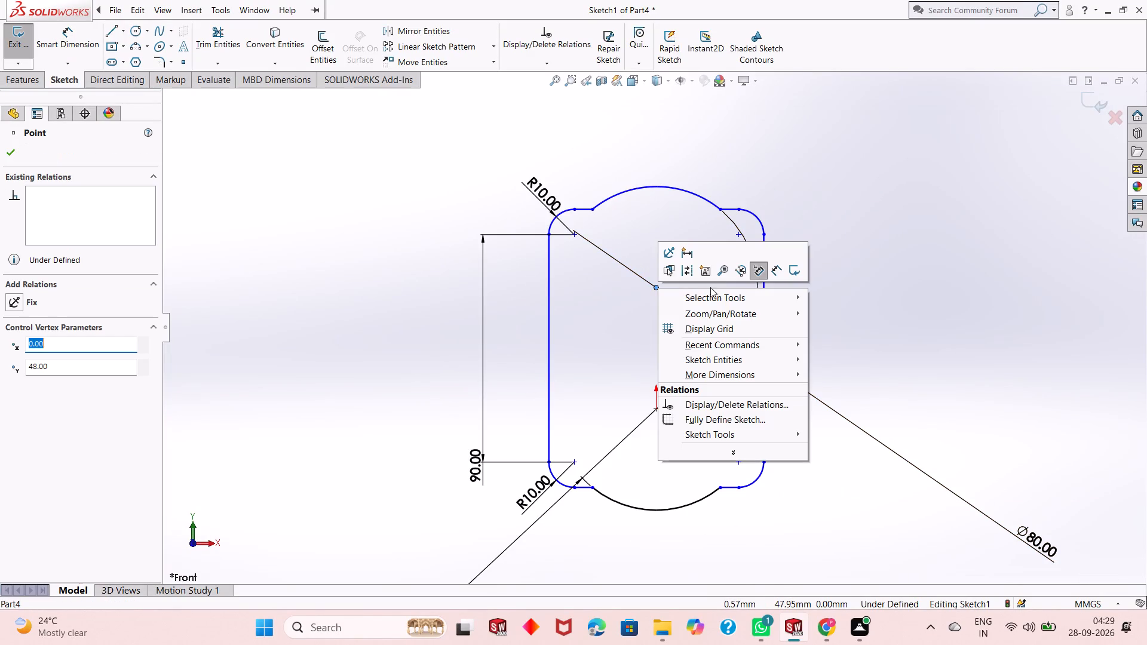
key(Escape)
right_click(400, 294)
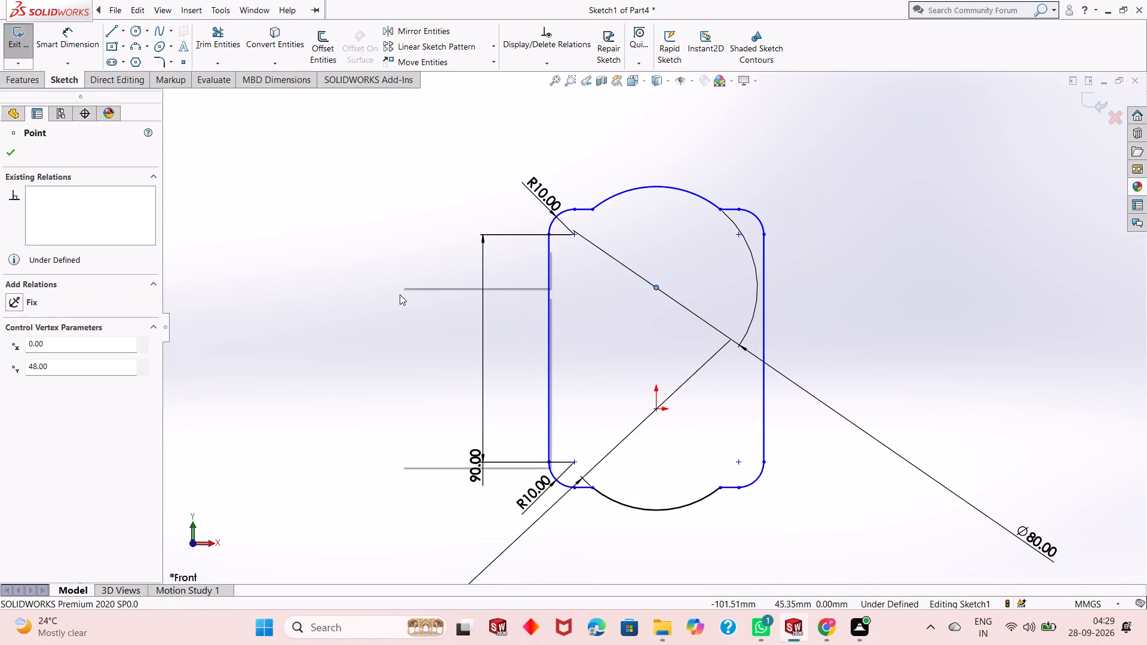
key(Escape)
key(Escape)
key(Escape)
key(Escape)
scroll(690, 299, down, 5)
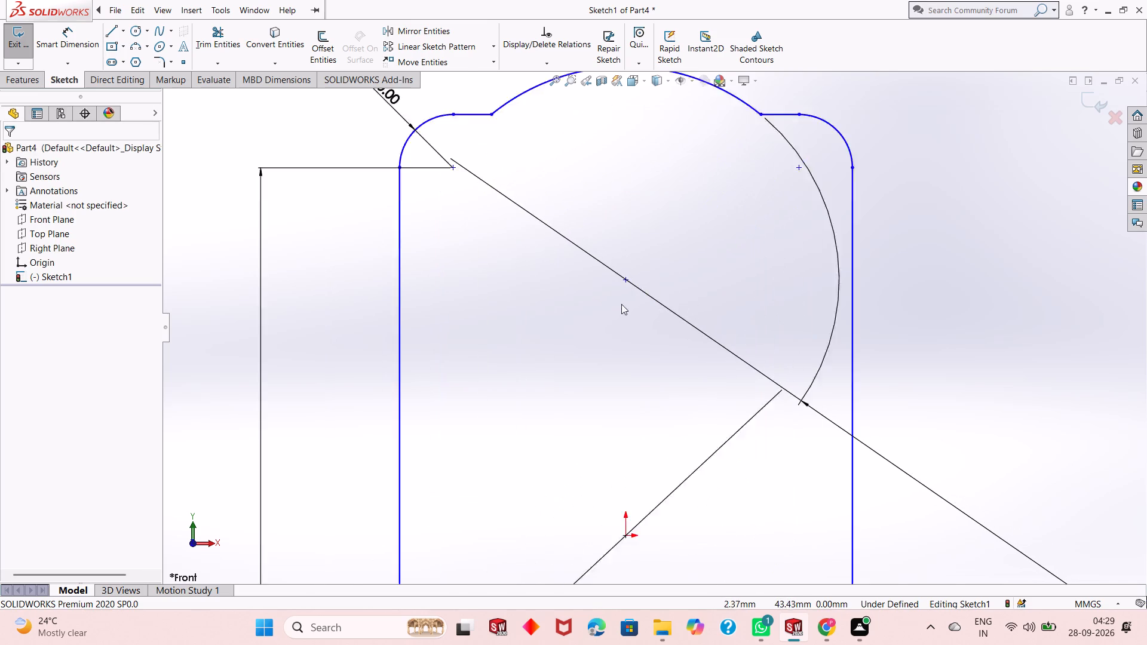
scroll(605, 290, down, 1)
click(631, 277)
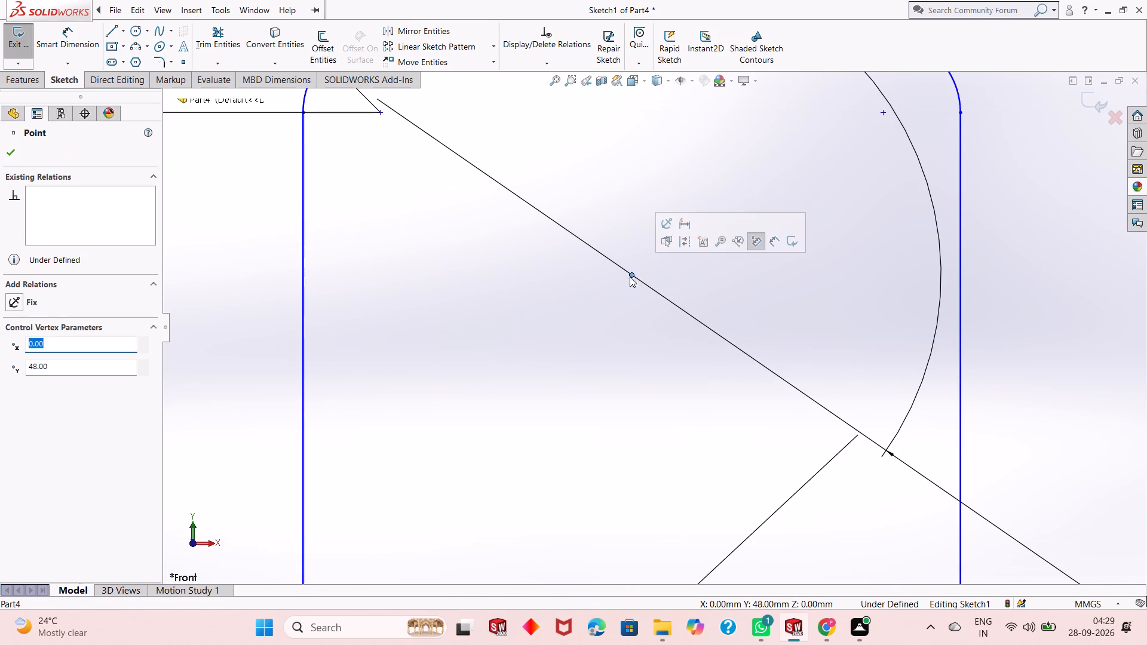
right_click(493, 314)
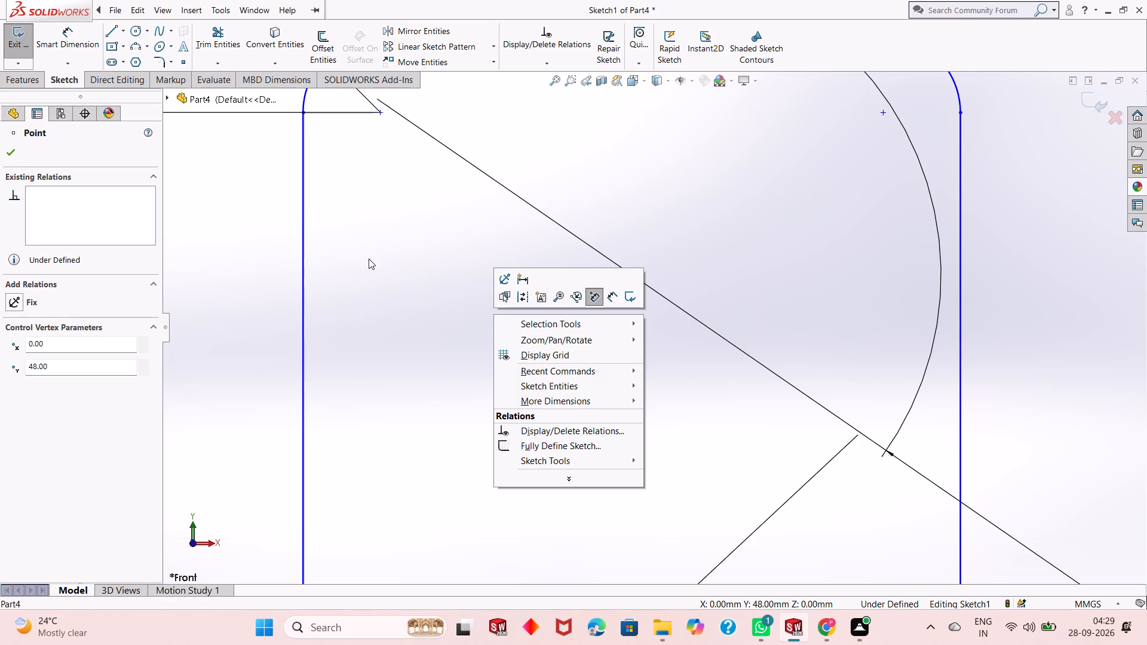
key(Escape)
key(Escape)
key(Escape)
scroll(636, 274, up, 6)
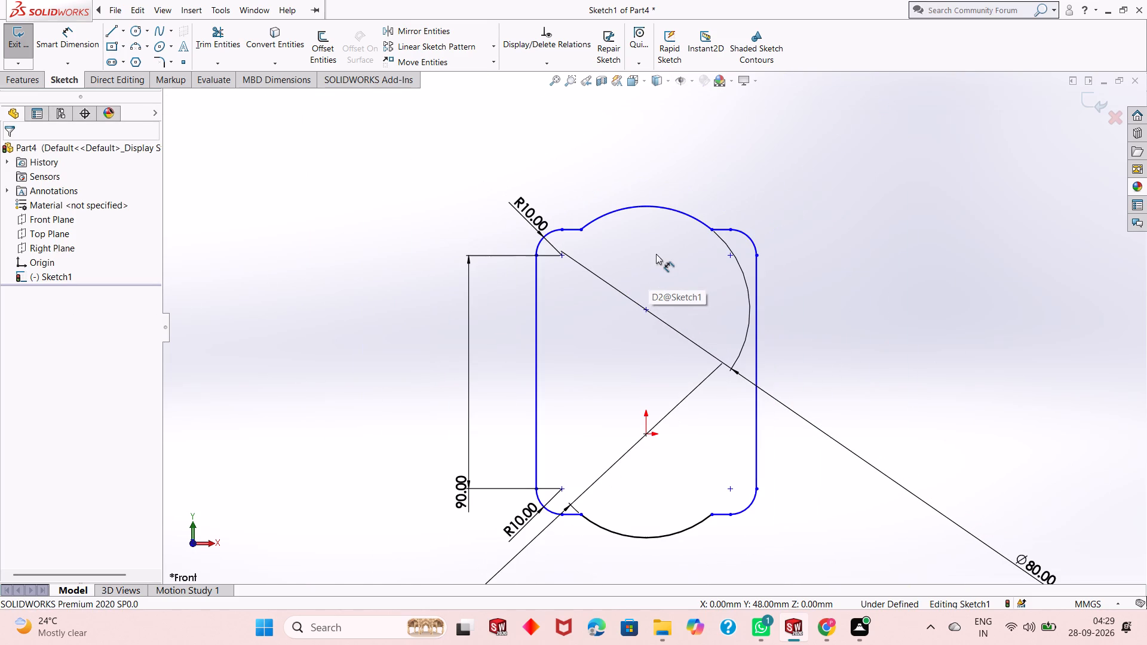
Add a horizontal dimension between the two endpoints of the top arc, keeping its current value.
click(69, 31)
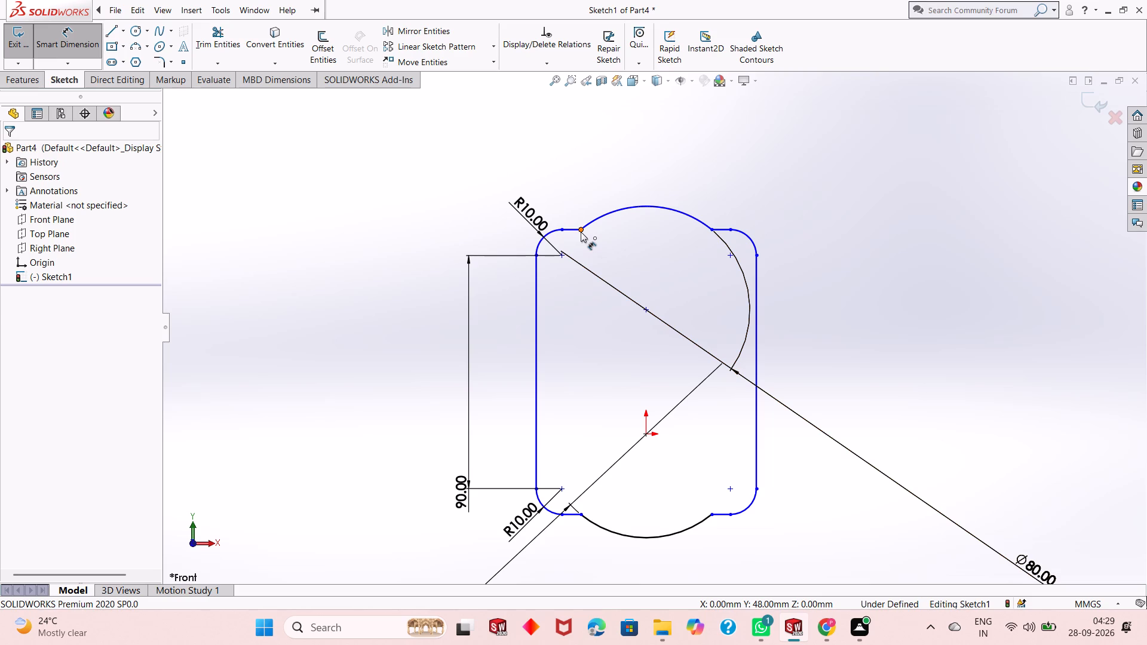
click(581, 233)
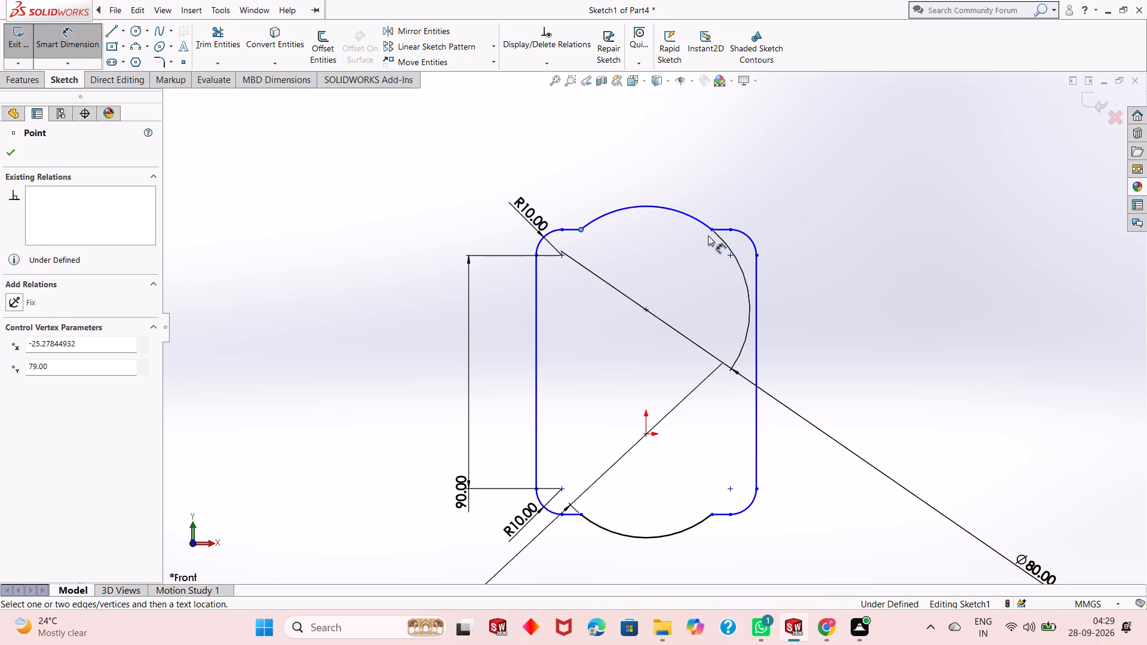
click(711, 232)
click(702, 163)
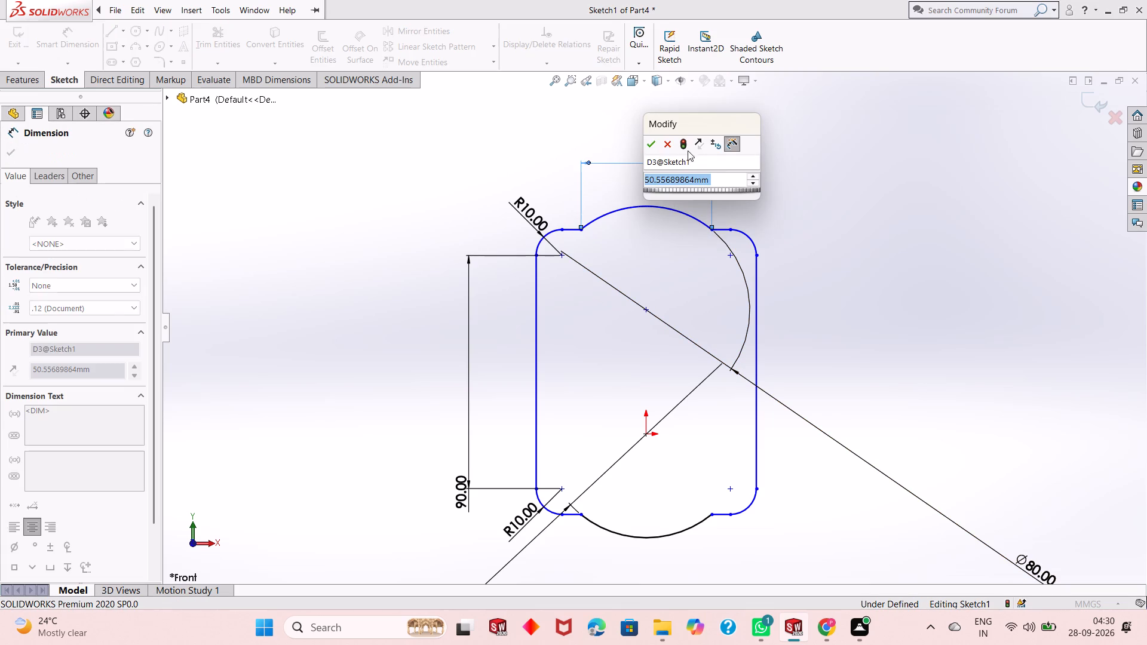
click(656, 140)
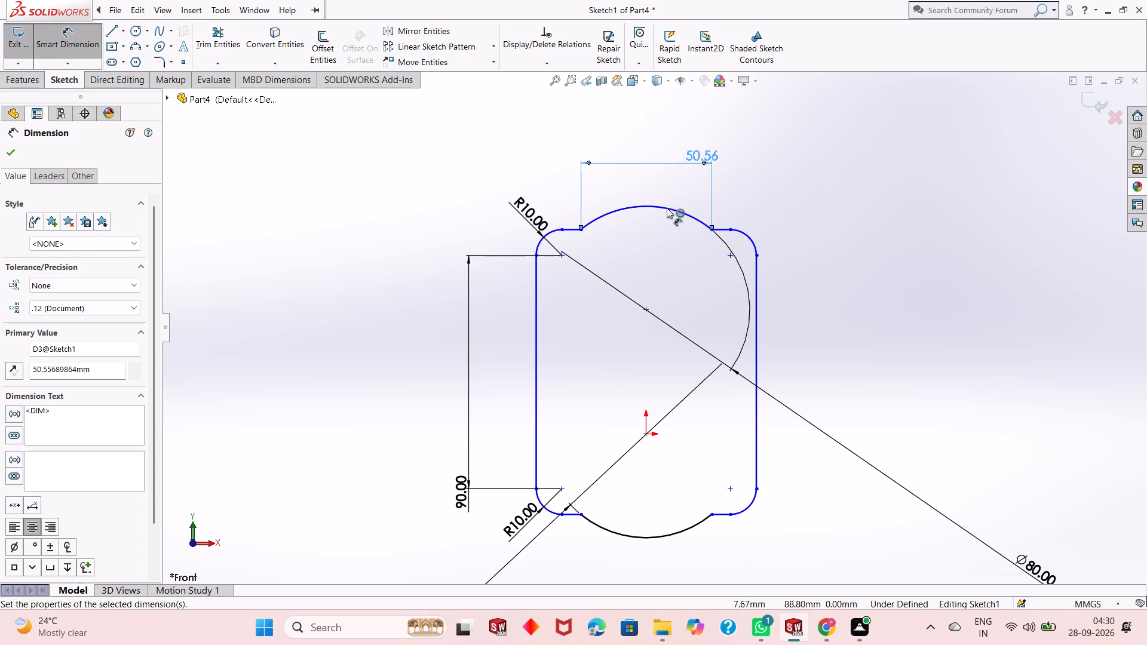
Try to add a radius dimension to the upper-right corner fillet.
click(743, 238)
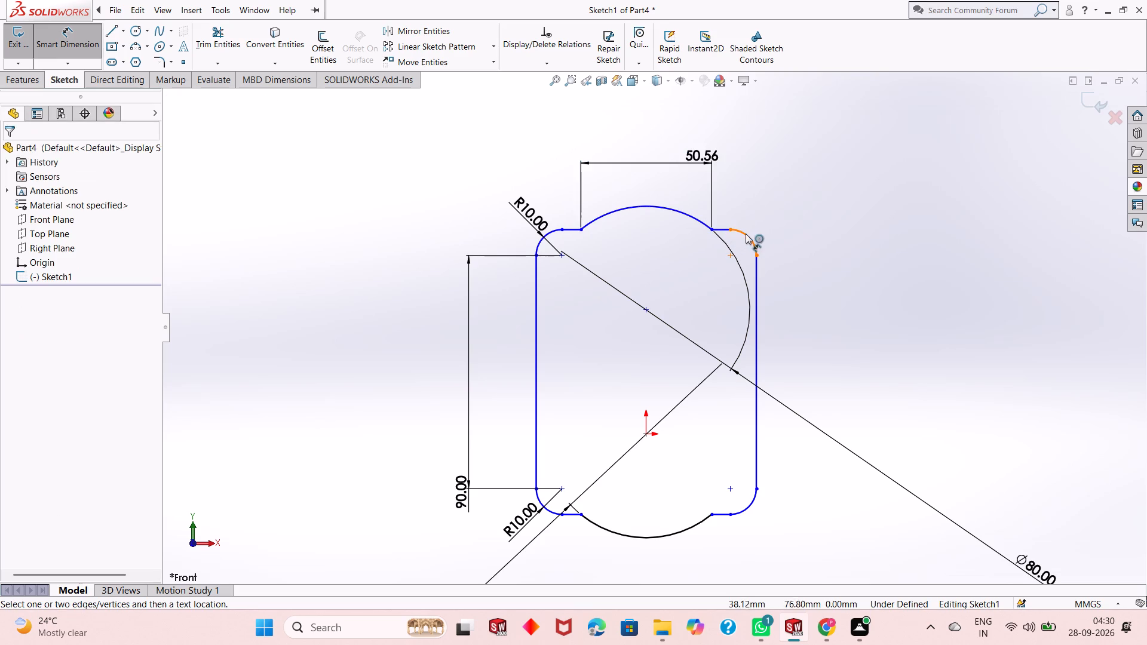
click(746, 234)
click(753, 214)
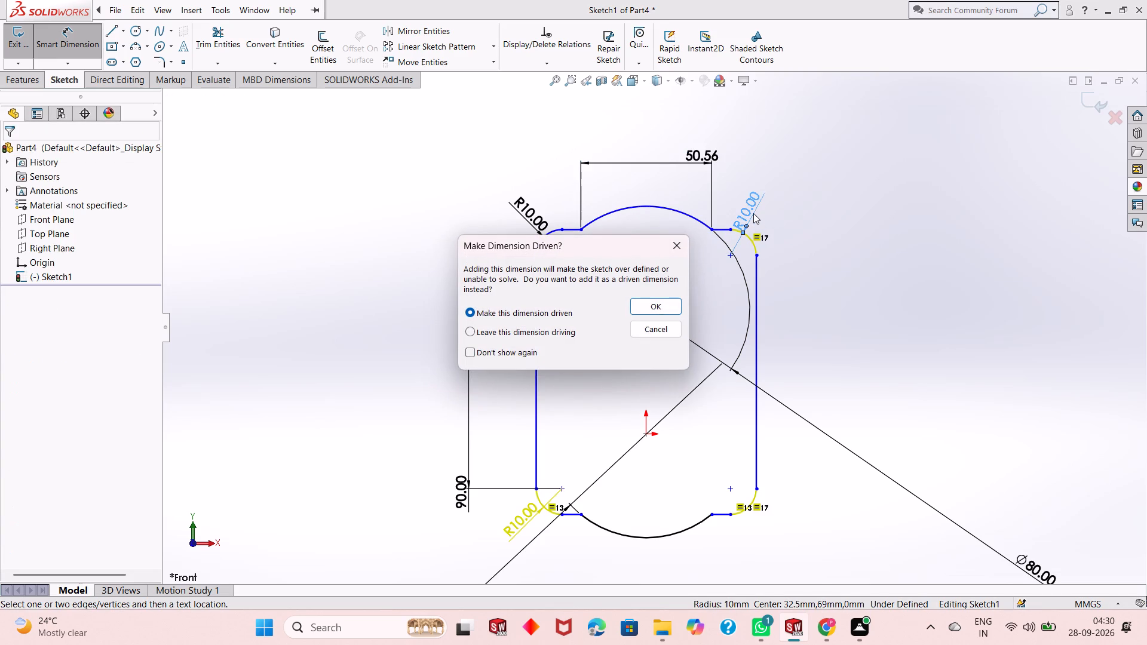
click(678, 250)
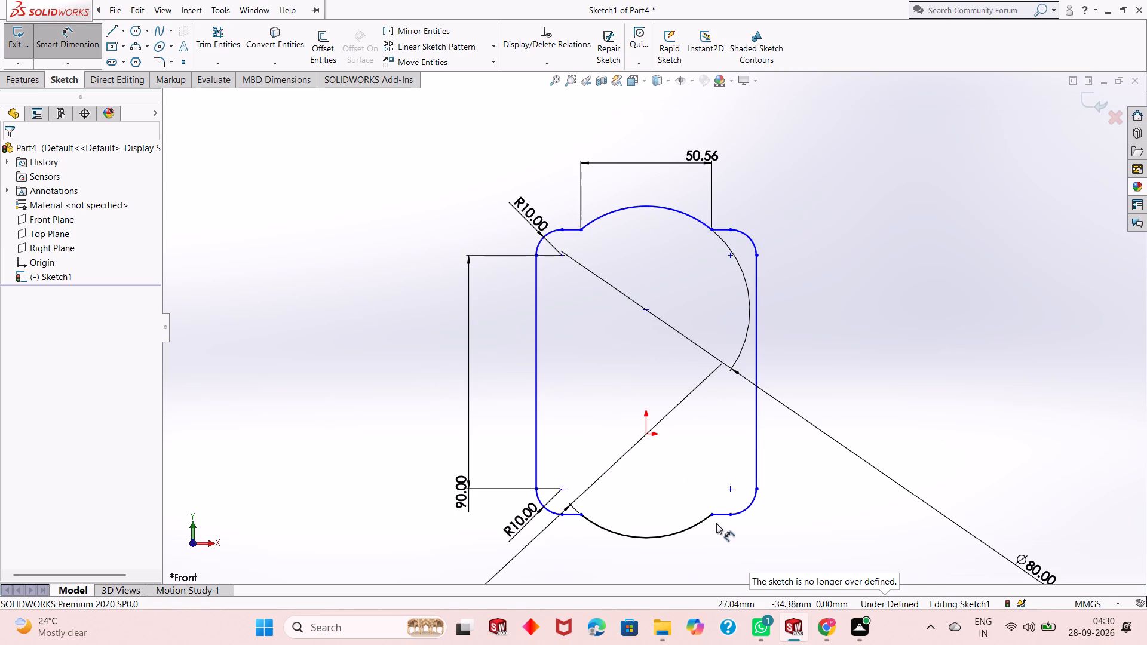
Dimension the short bottom-left segment's length and the horizontal distance from the bottom arc's right end to the outline's right side.
click(574, 514)
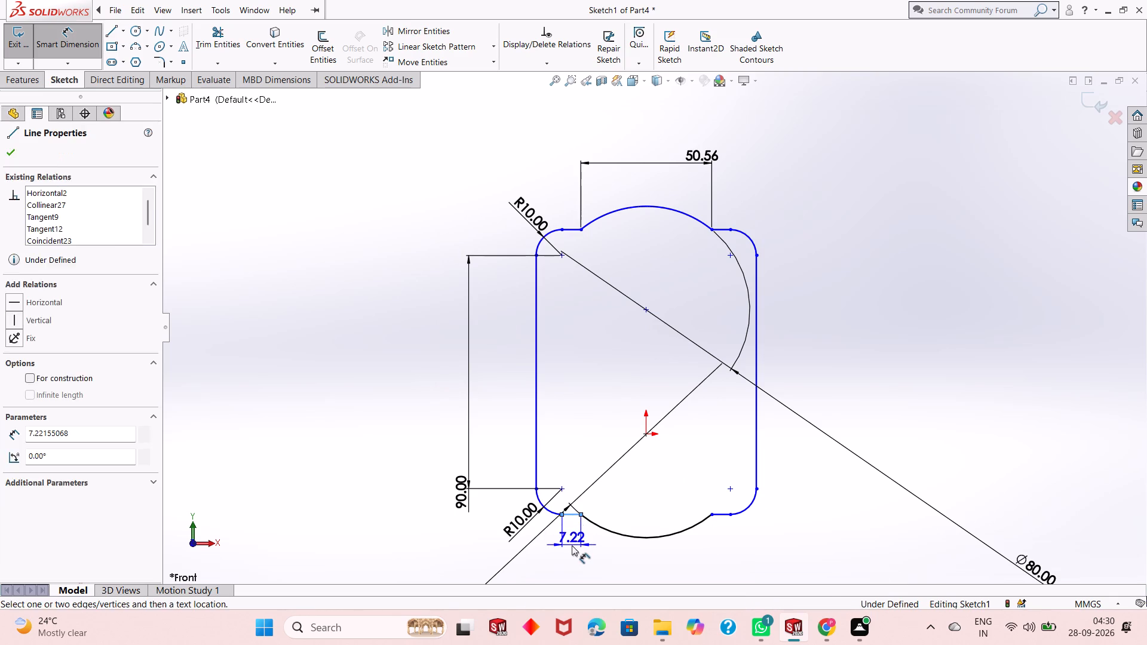
click(572, 546)
click(519, 530)
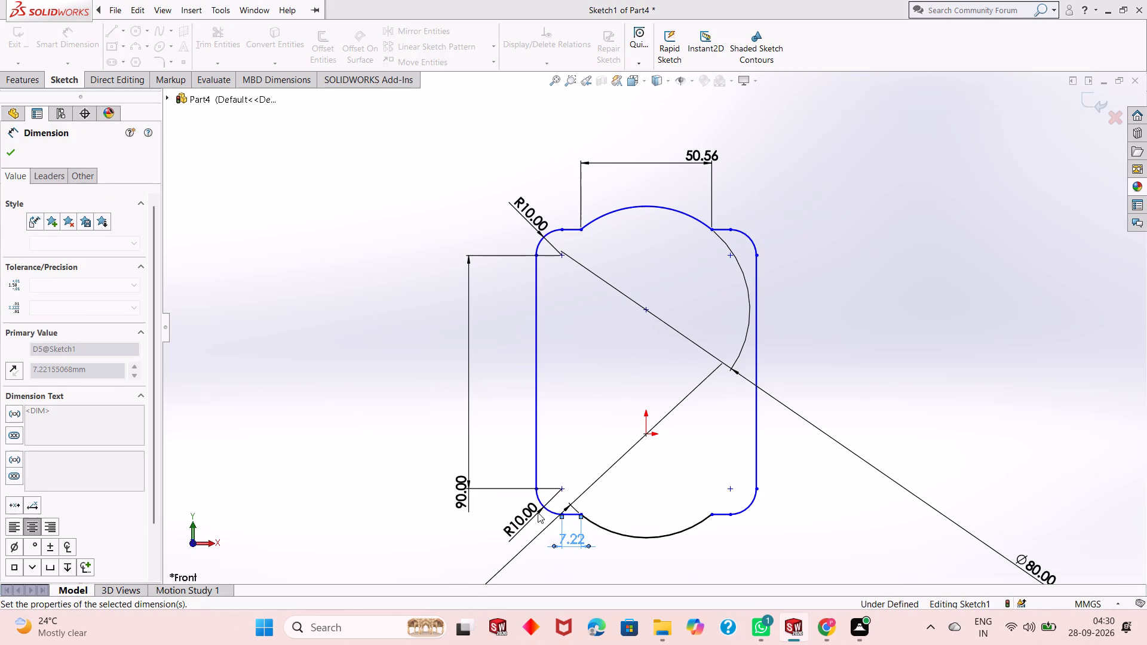
click(711, 511)
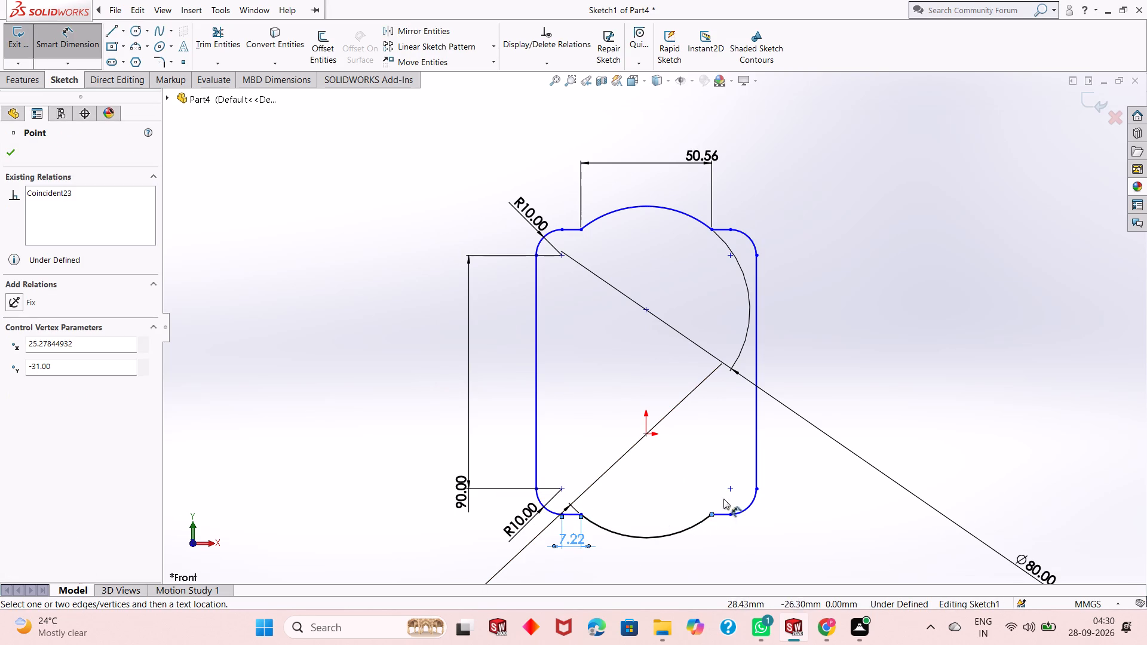
click(754, 489)
click(734, 566)
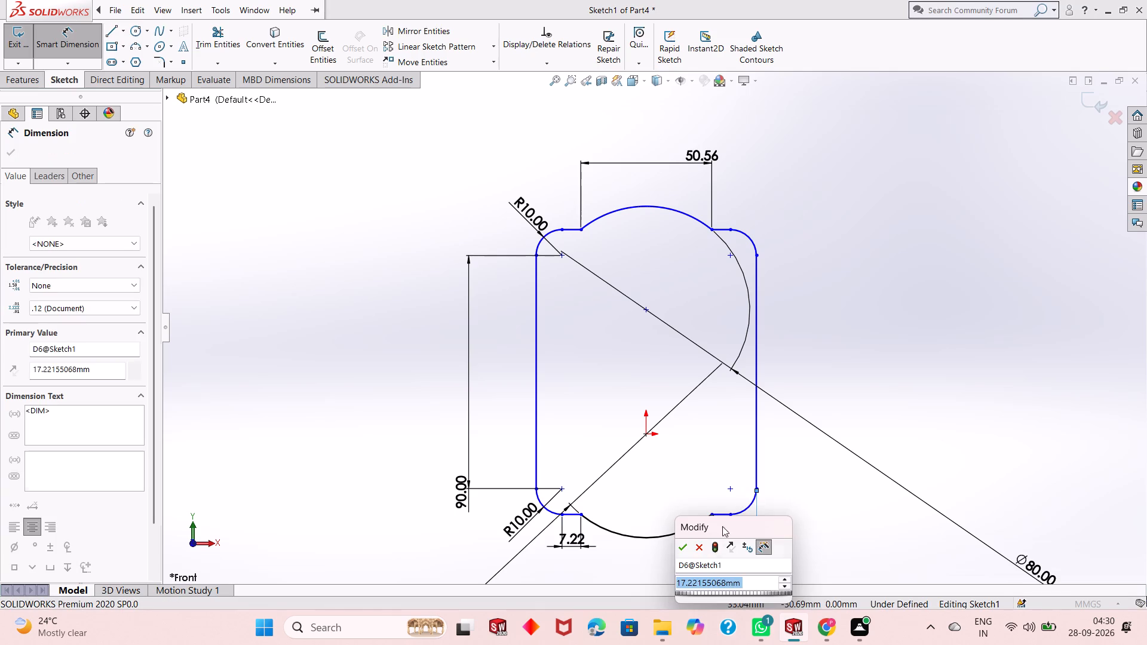
click(681, 543)
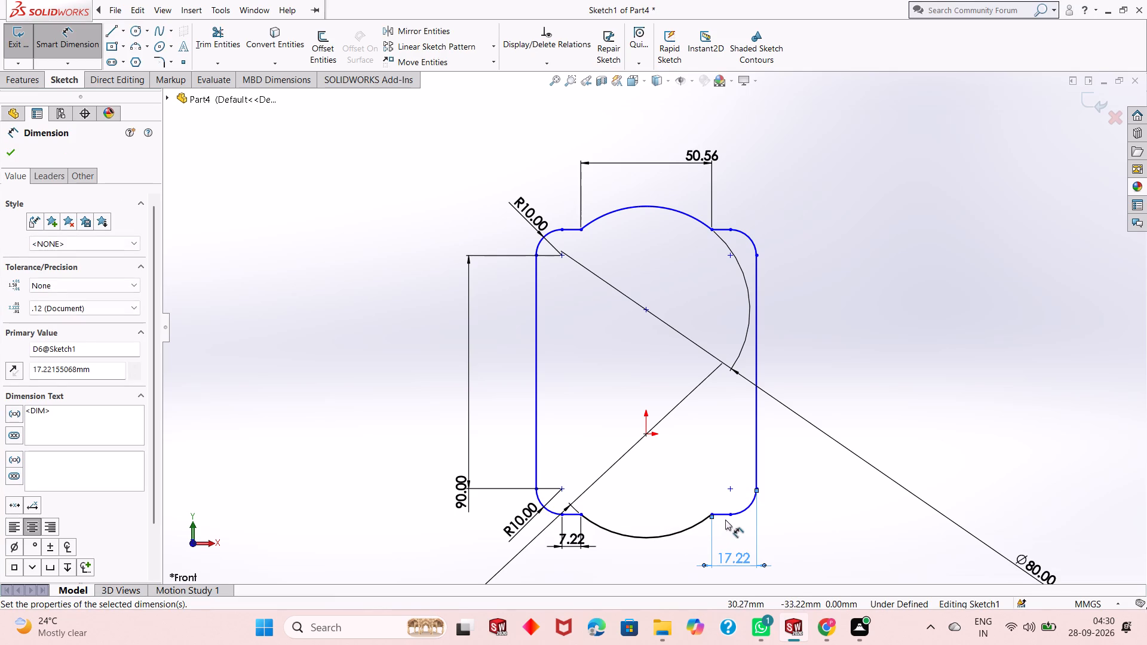
Add a vertical dimension from the origin to the outer endpoint of the short bottom-right segment, keeping its current value.
click(729, 515)
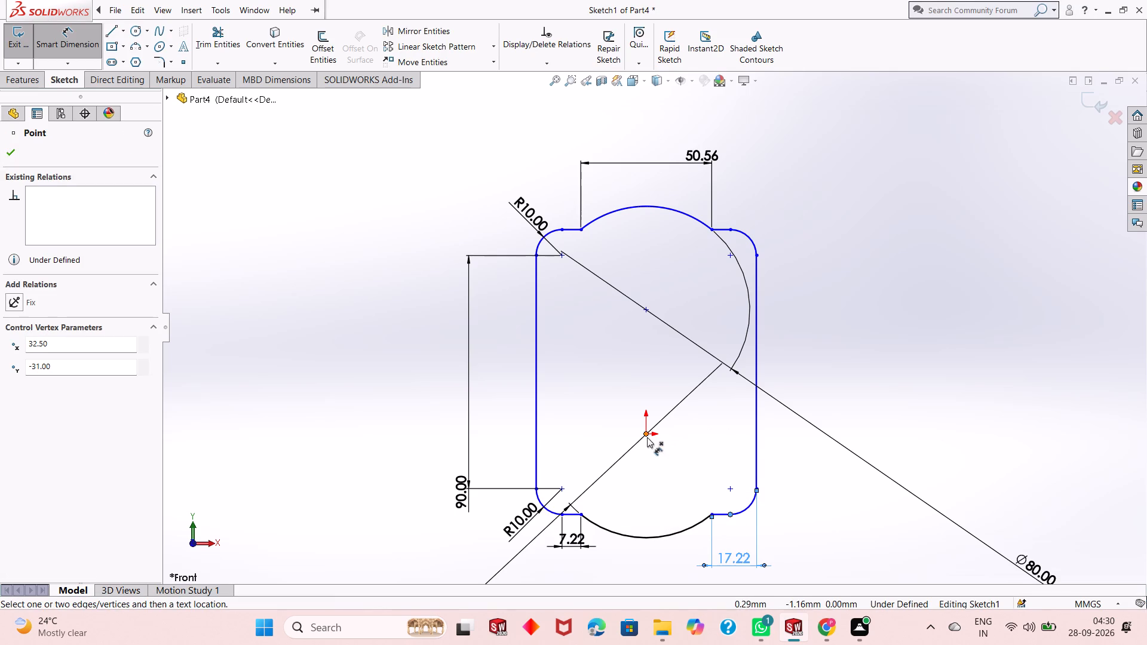
click(647, 437)
click(829, 486)
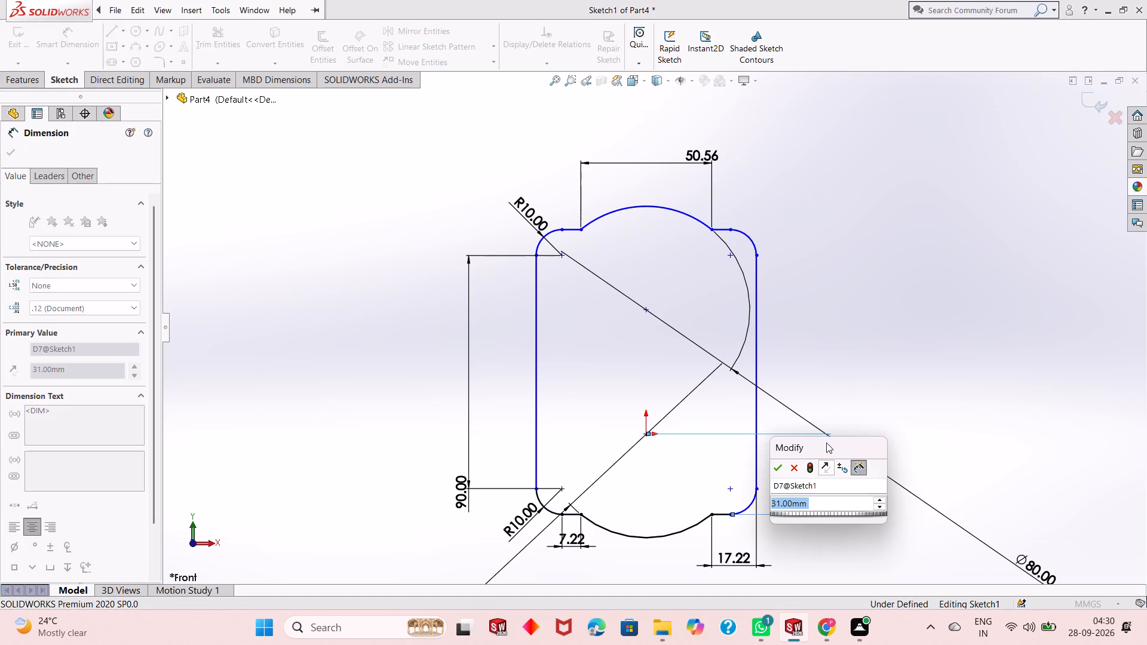
click(776, 466)
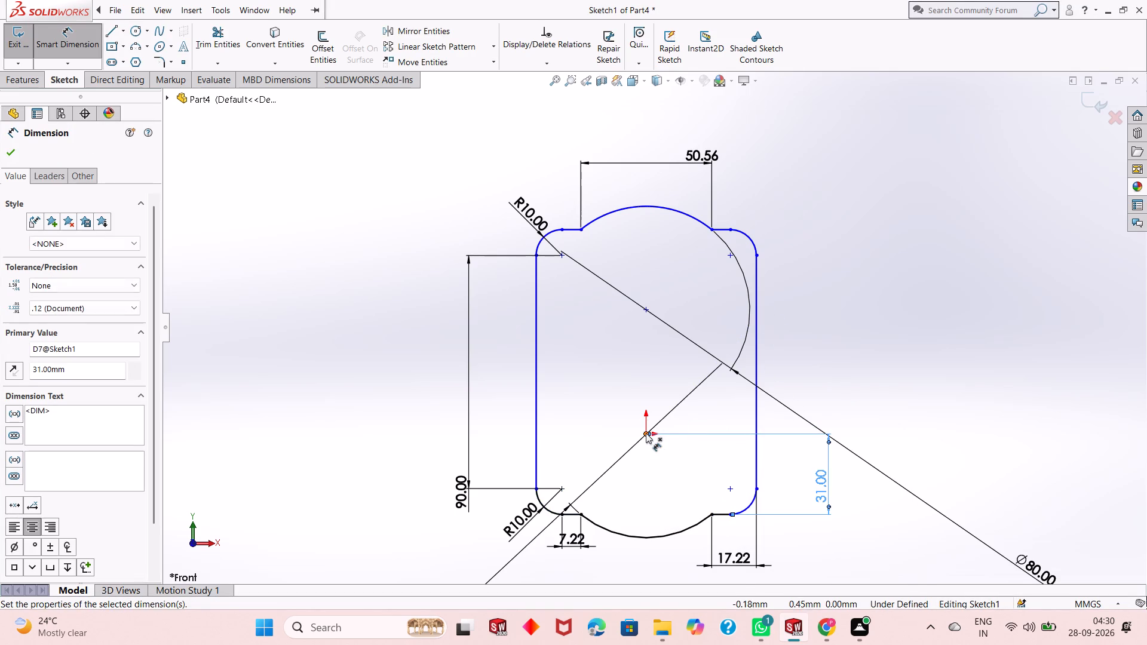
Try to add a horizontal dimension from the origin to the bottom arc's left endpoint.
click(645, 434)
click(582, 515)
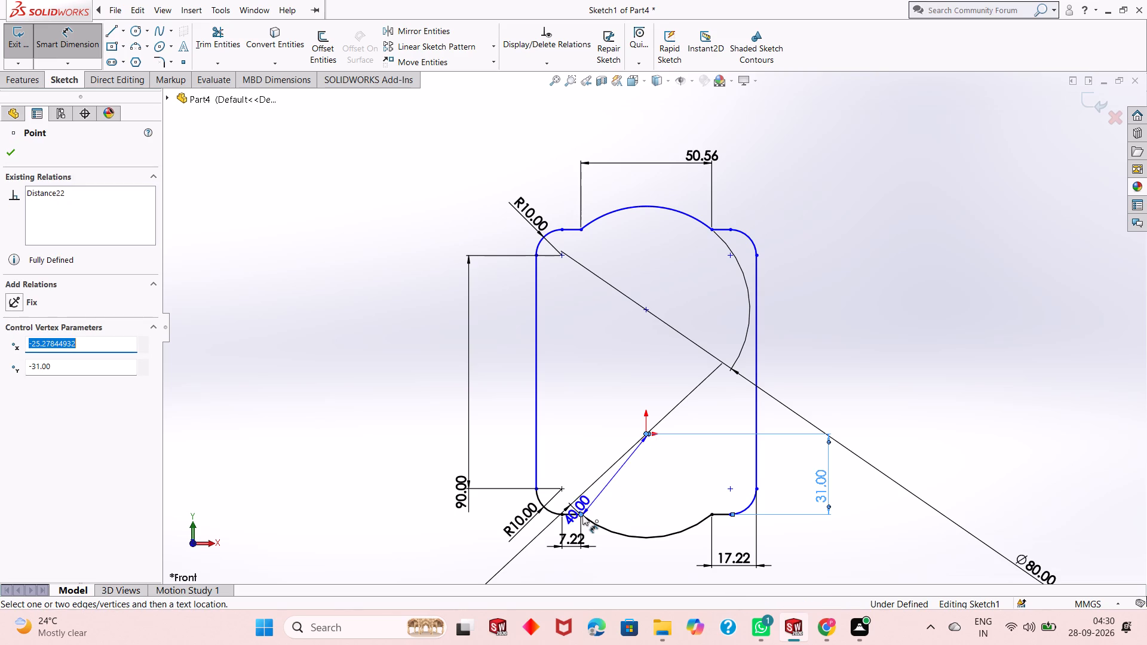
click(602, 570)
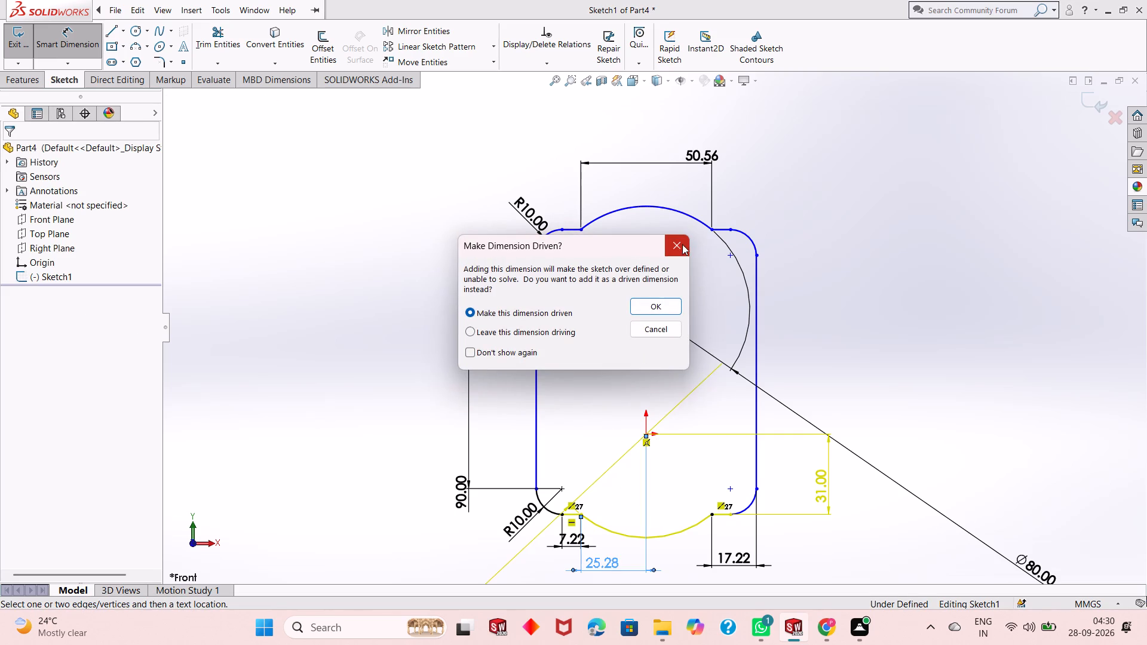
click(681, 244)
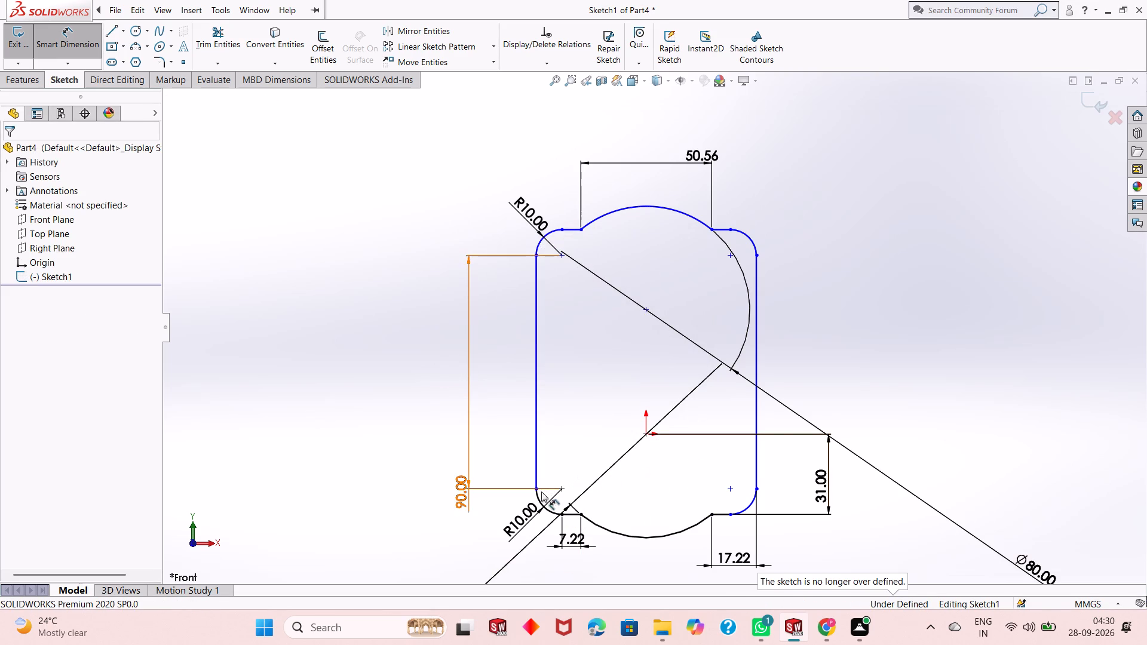
Add a horizontal dimension from the origin to the lower endpoint of the outline's left side, keeping its current value.
click(535, 492)
click(647, 435)
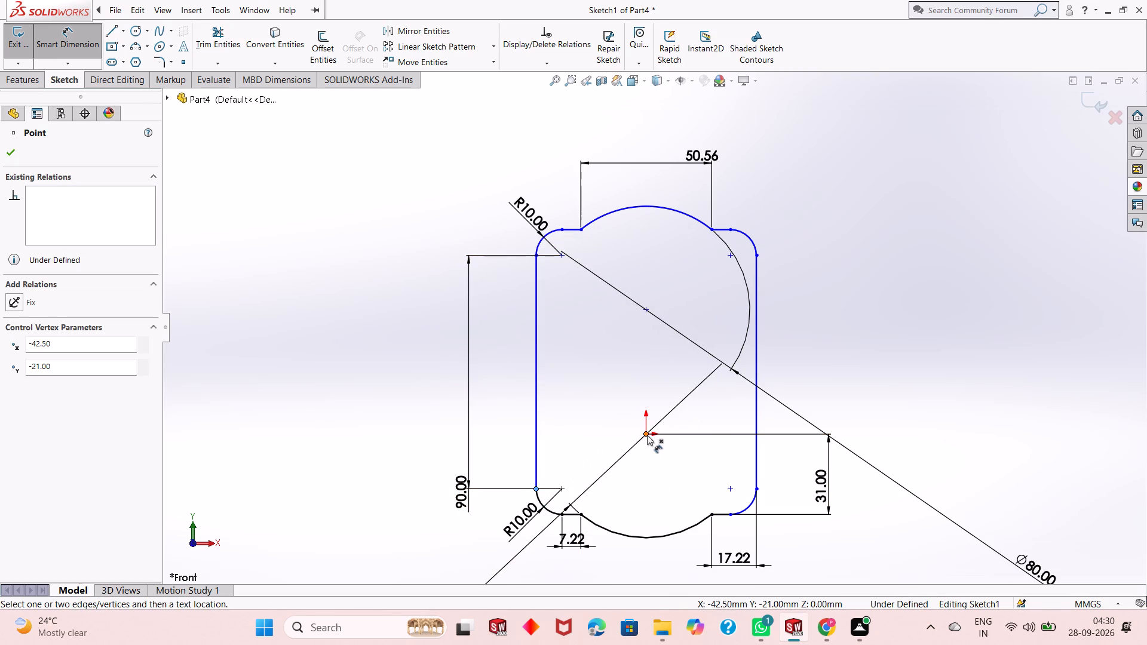
click(622, 498)
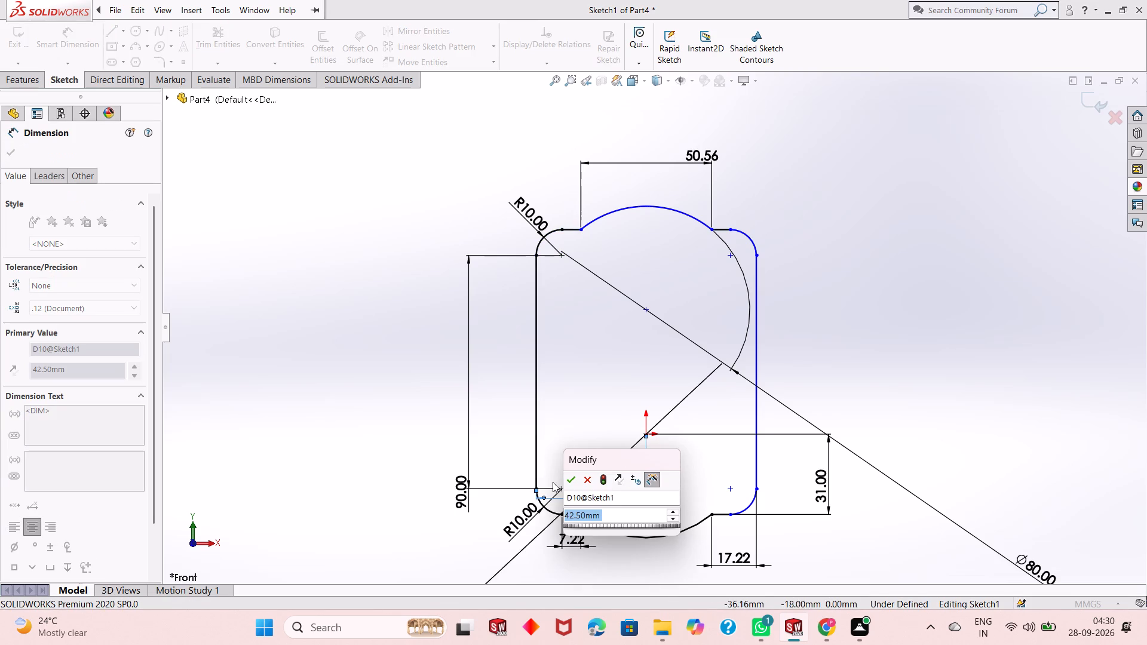
click(571, 477)
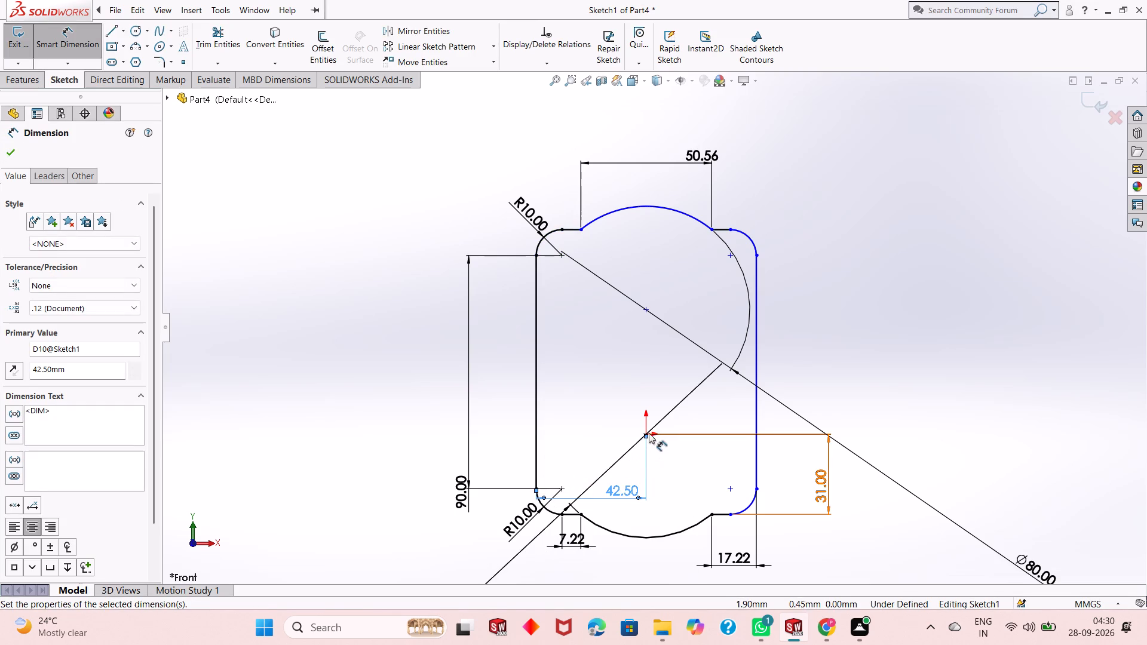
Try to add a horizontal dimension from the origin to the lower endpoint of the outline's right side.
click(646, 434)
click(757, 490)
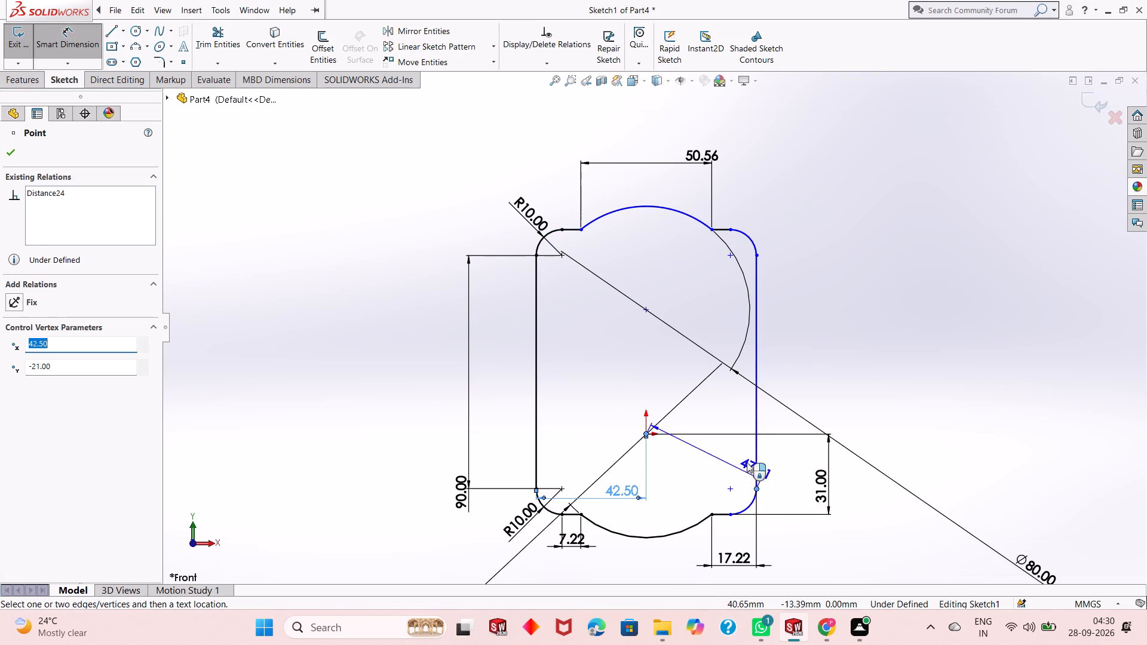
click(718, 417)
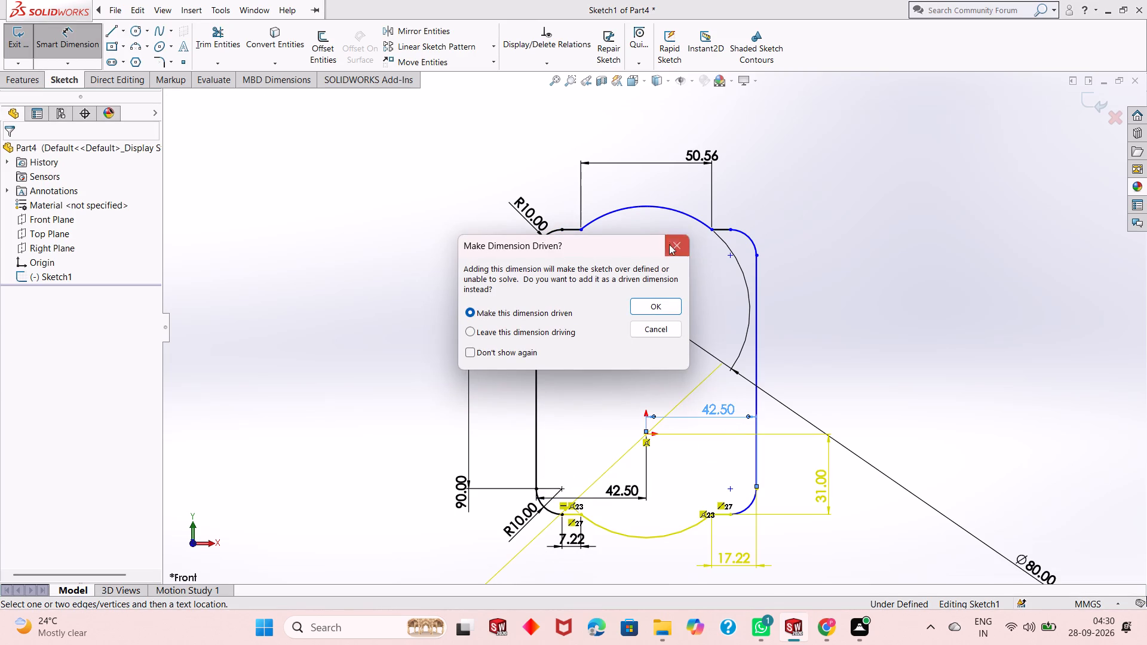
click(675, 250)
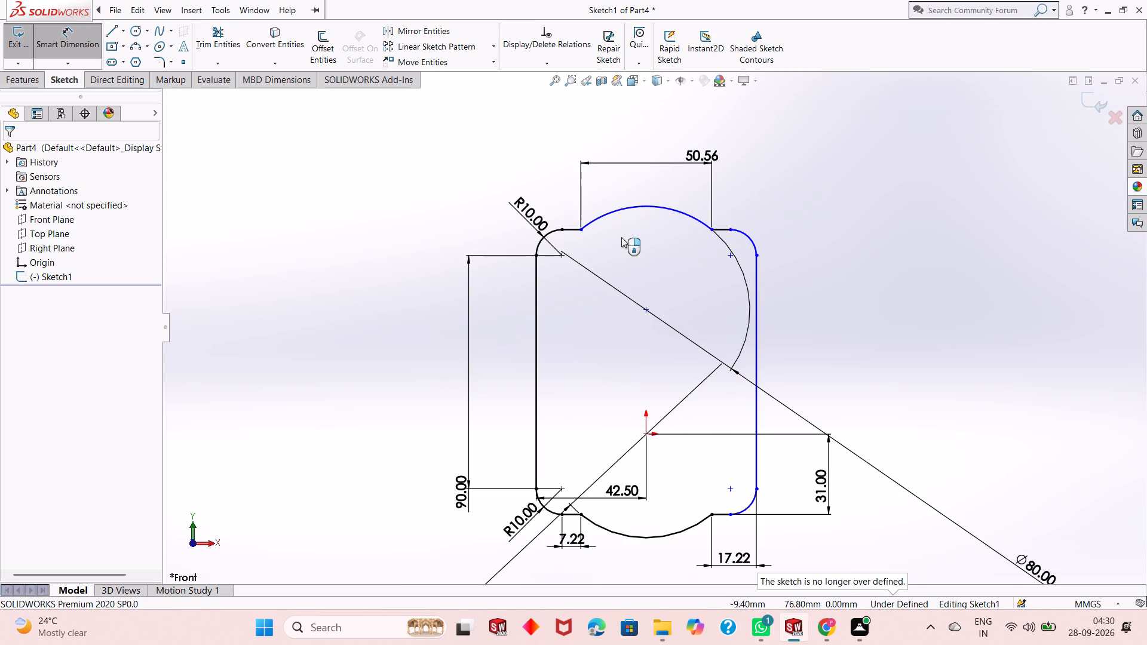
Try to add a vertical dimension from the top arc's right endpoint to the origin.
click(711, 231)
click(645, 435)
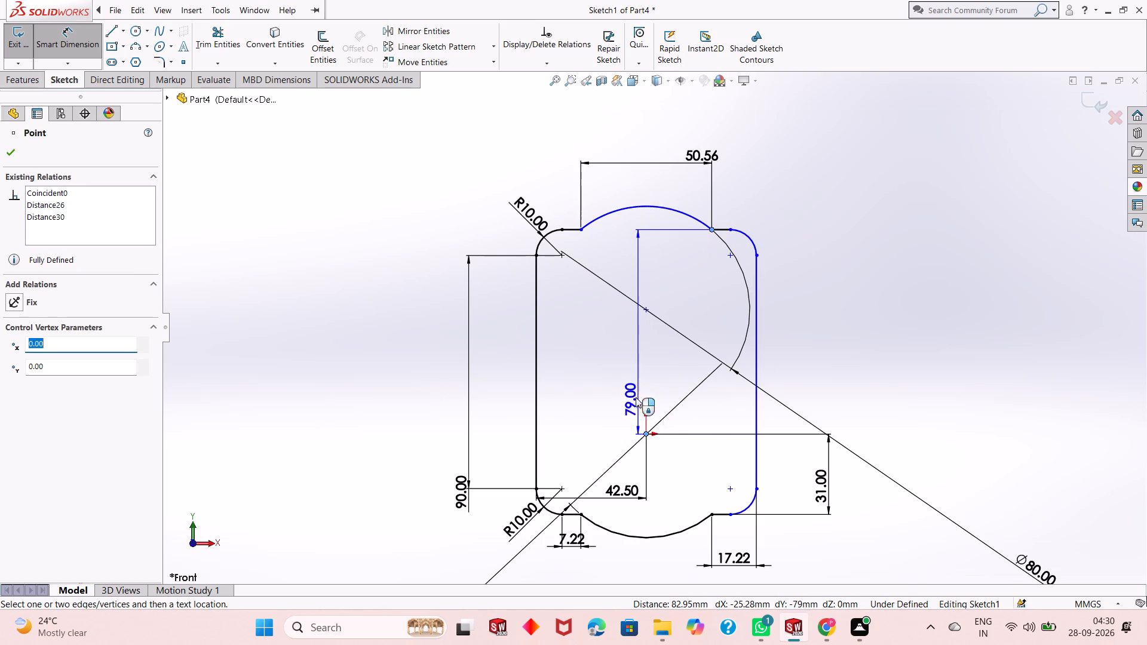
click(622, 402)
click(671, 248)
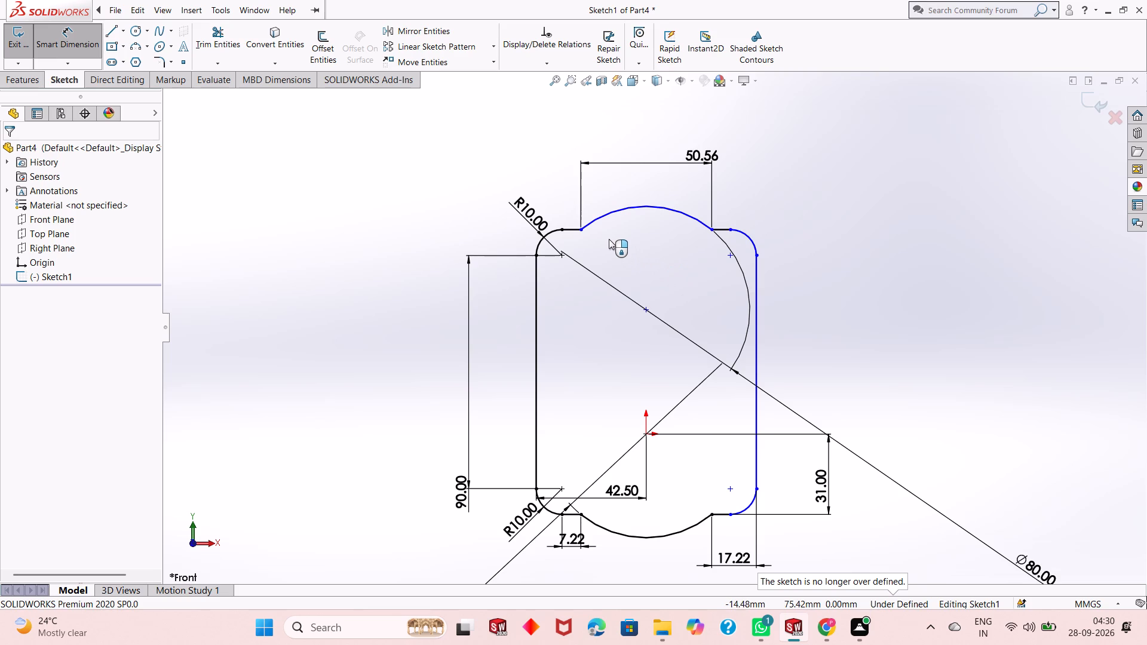
Dimension the length of the outline's right vertical side, keeping its current value.
click(759, 320)
click(784, 317)
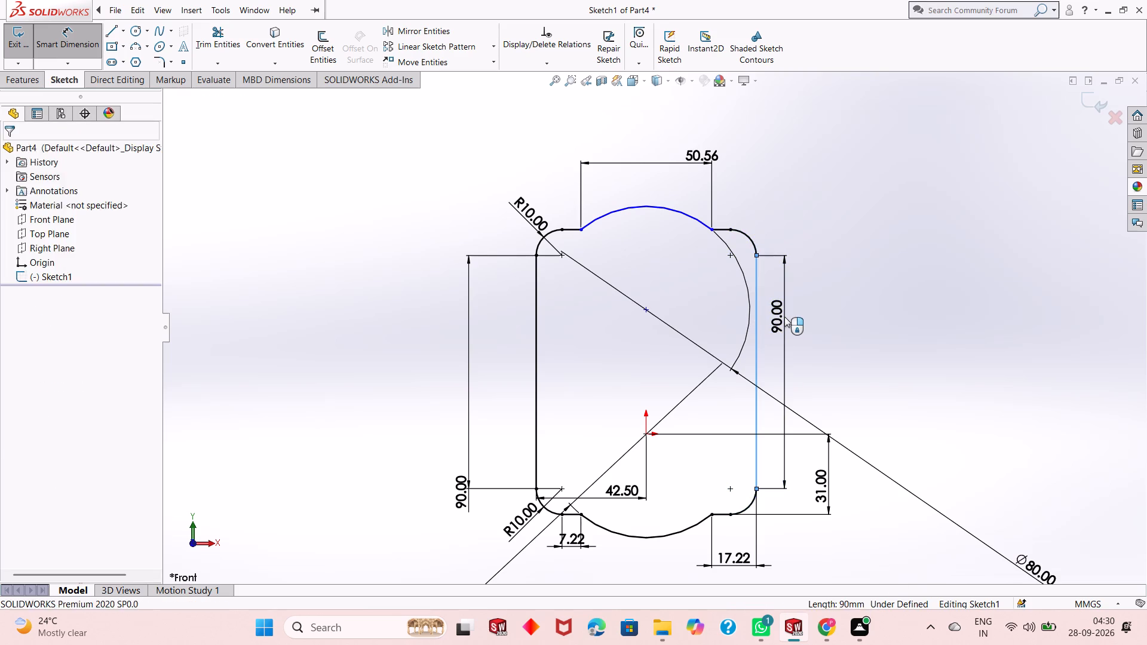
click(733, 299)
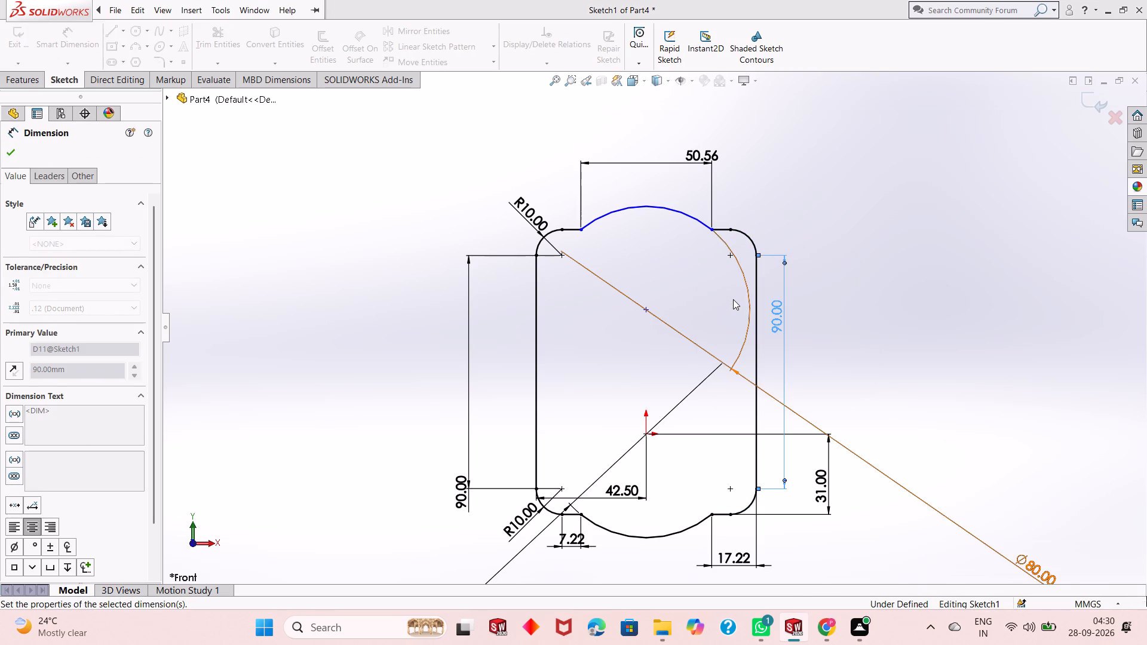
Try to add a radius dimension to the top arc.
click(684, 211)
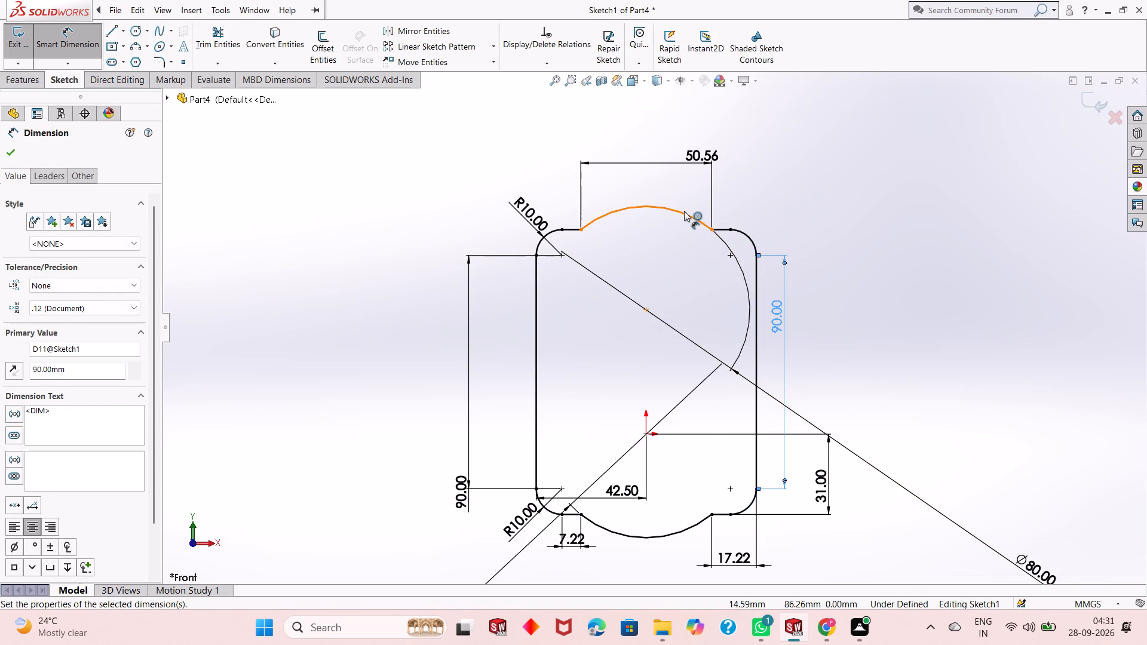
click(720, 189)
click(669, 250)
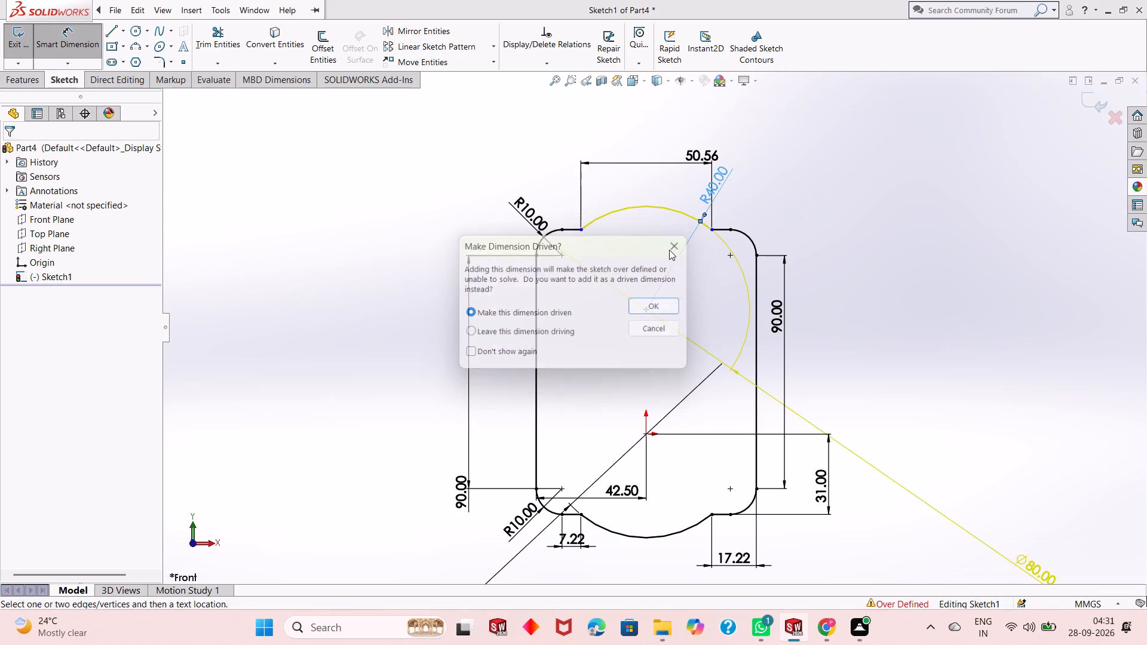
Dimension the length of the short top-right horizontal segment, keeping its current value, and leave the dimension tool.
click(722, 230)
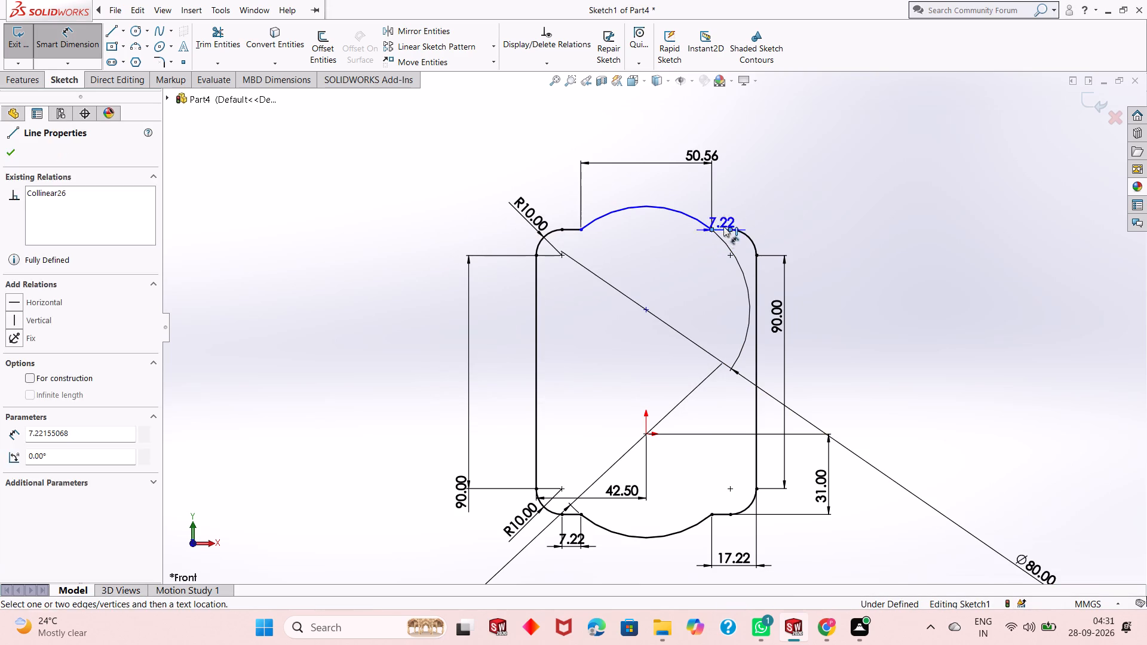
click(723, 206)
click(674, 185)
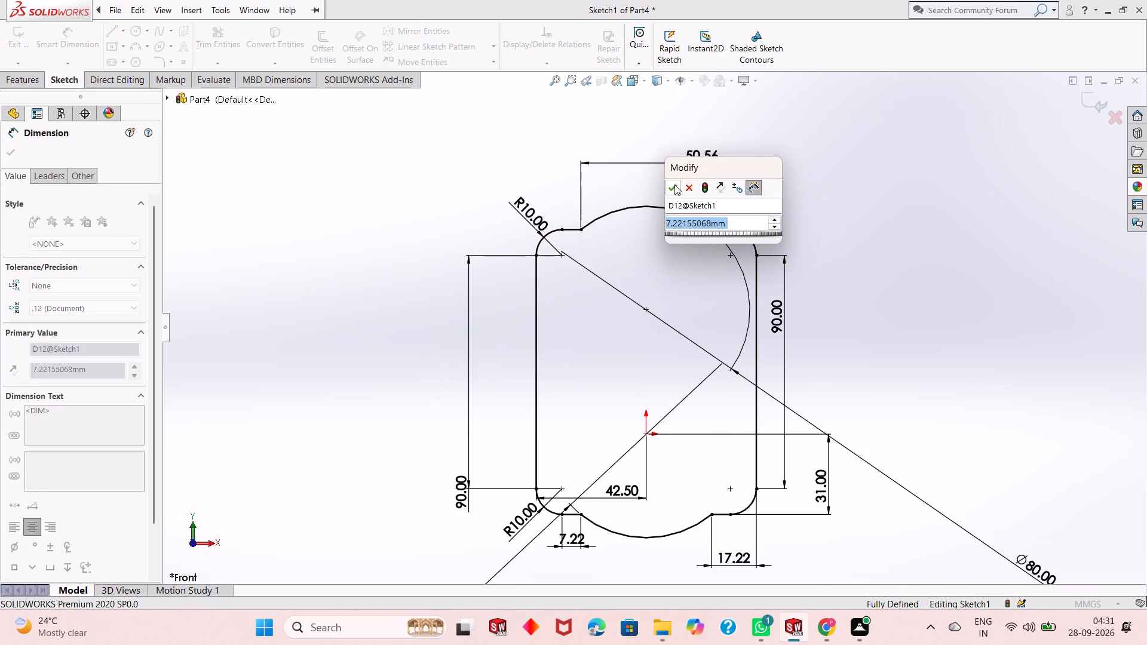
right_click(820, 245)
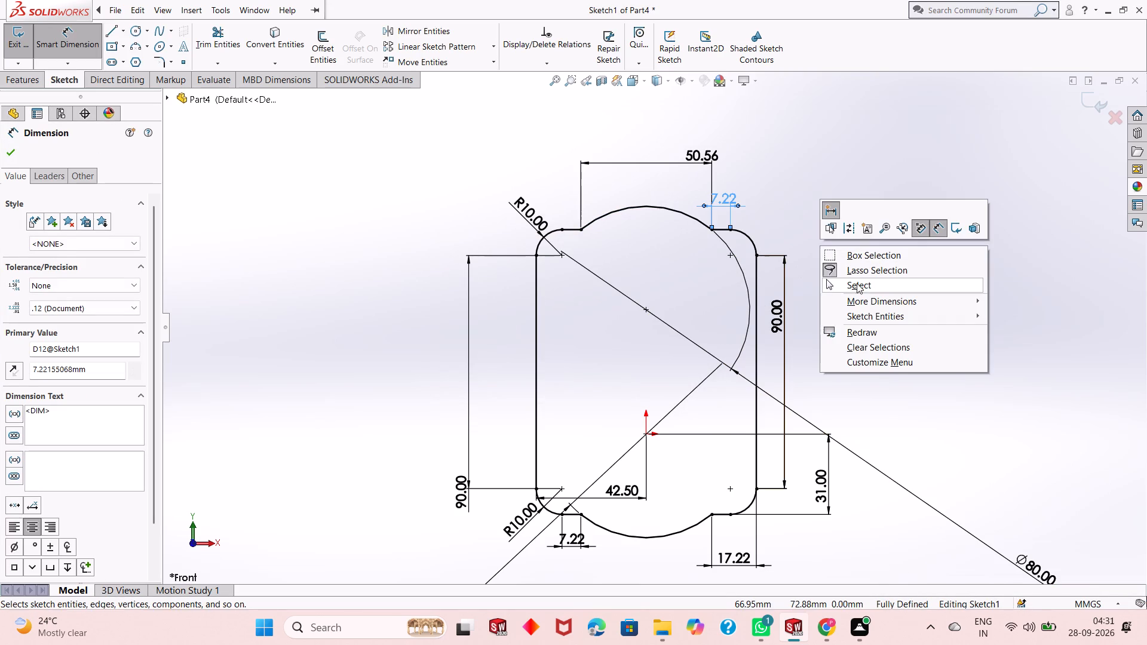
click(864, 282)
Extrude the outline sketch as a blind boss 80 mm deep in the reversed direction.
scroll(659, 394, up, 2)
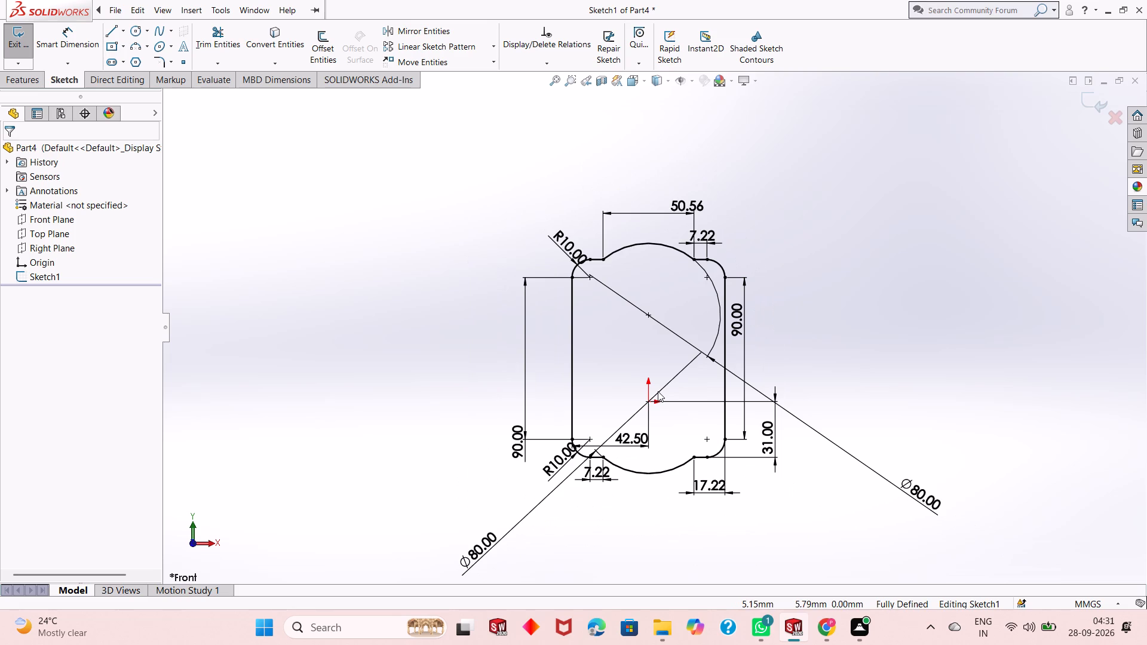
scroll(642, 250, down, 1)
scroll(646, 413, up, 1)
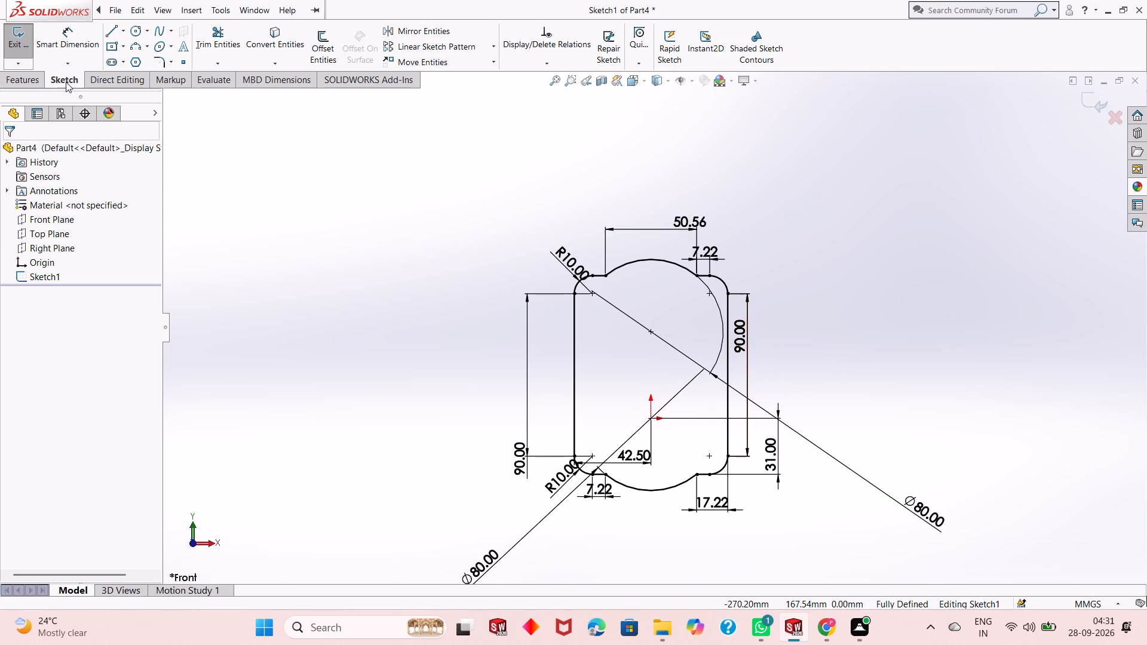
click(26, 74)
click(26, 59)
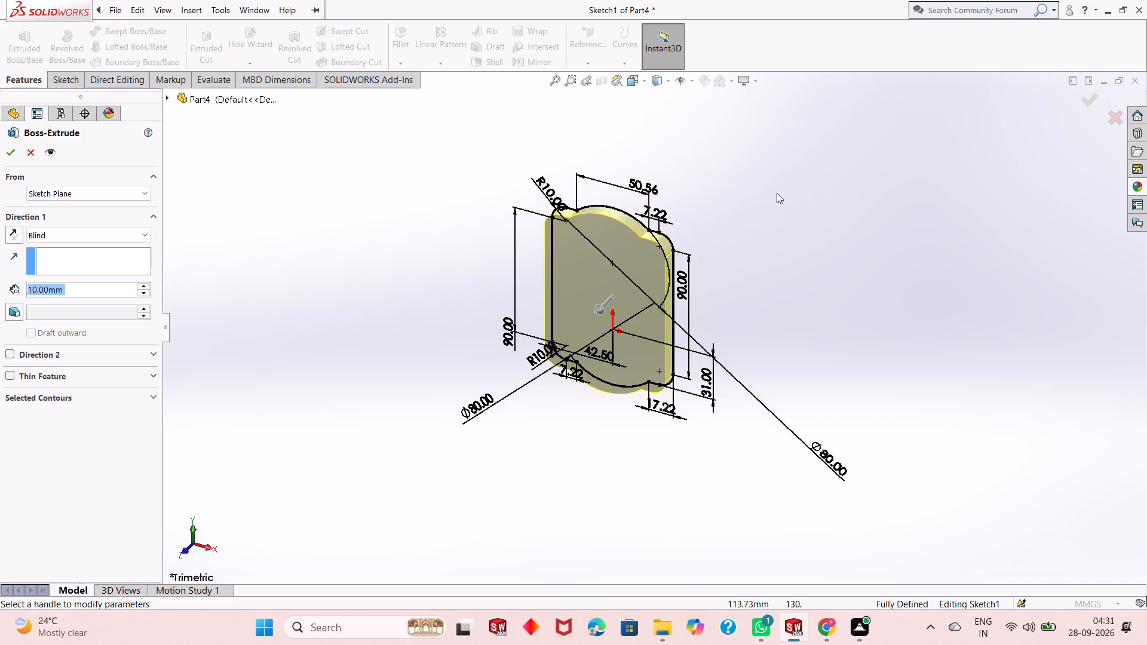
scroll(606, 202, down, 1)
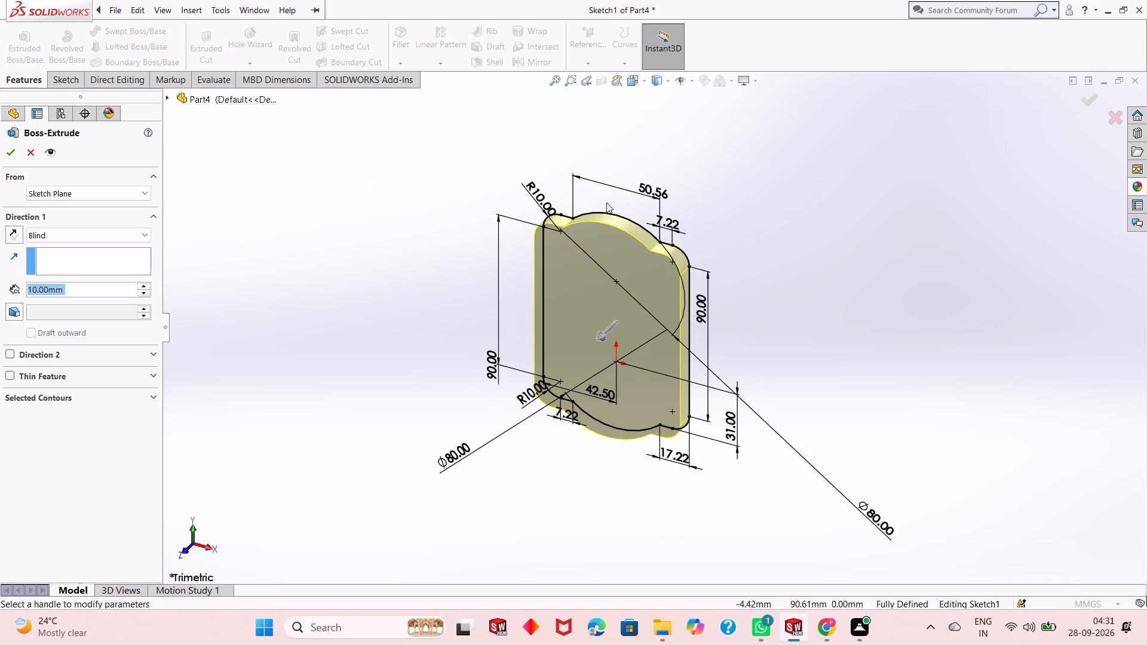
scroll(647, 173, down, 3)
scroll(646, 303, up, 3)
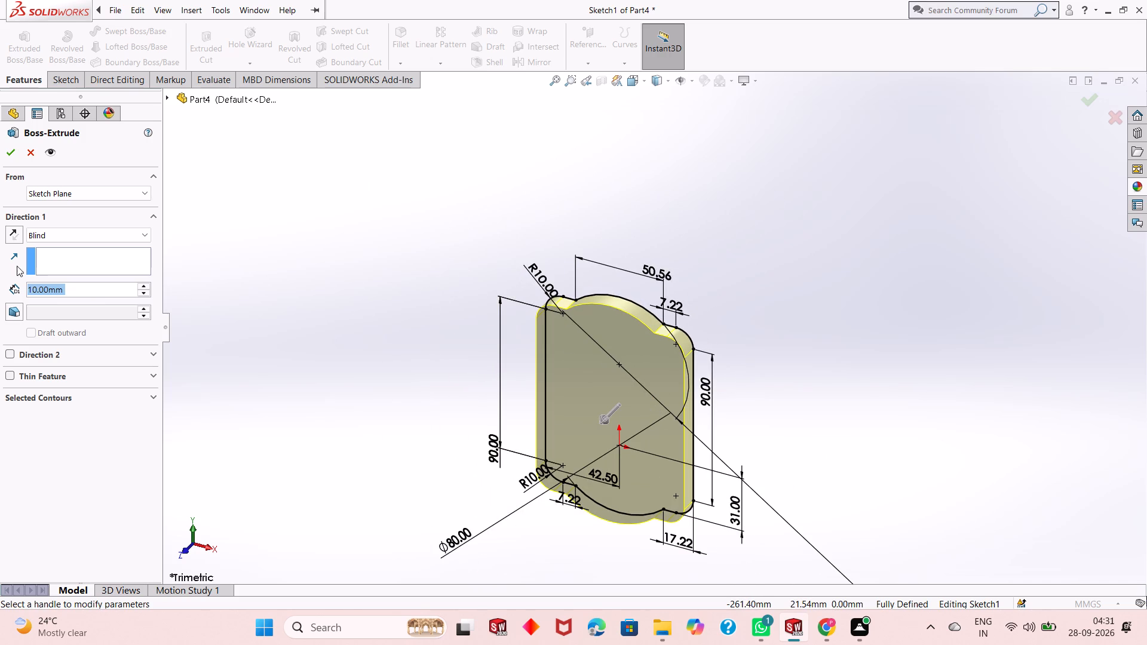
click(14, 236)
double_click(66, 290)
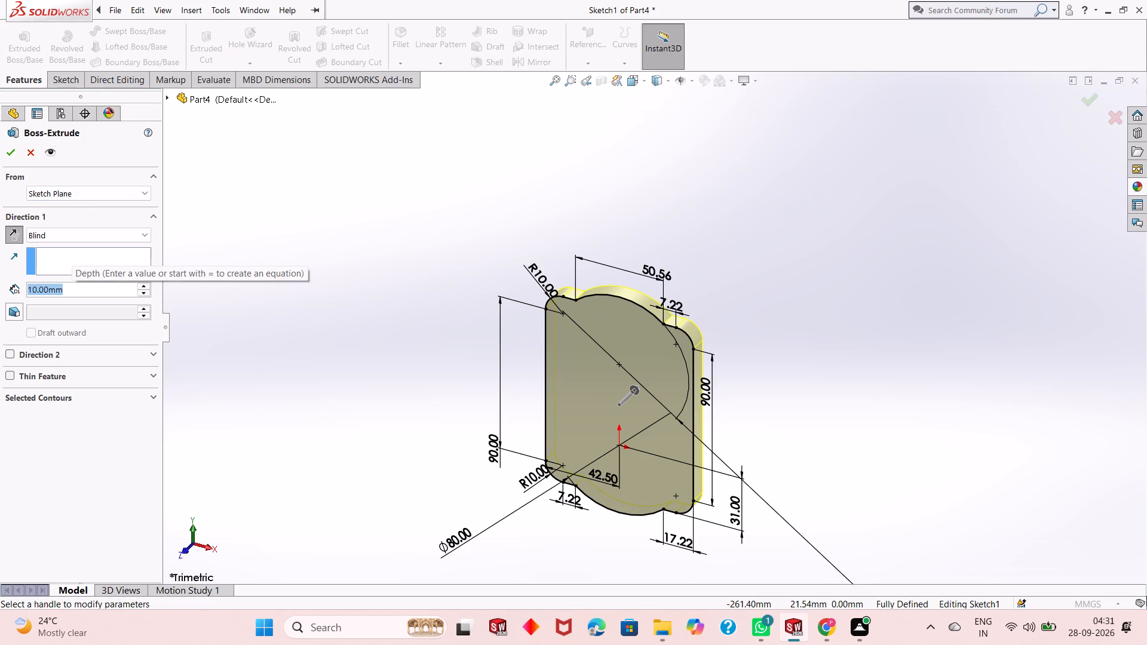
text(80)
key(Return)
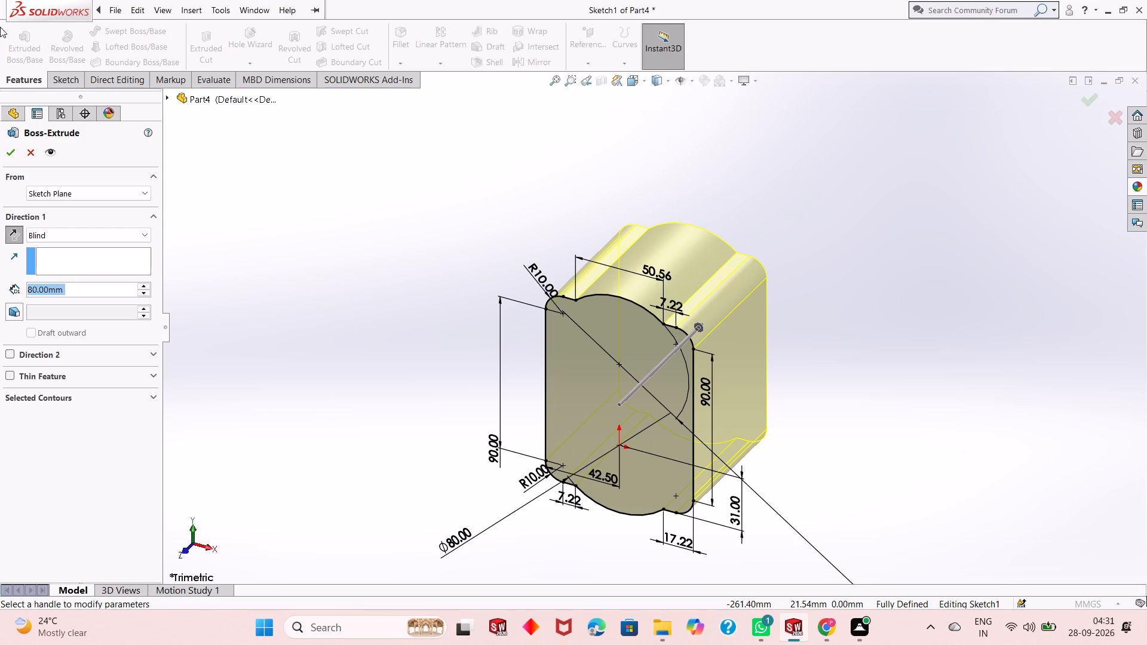
click(10, 157)
key(Escape)
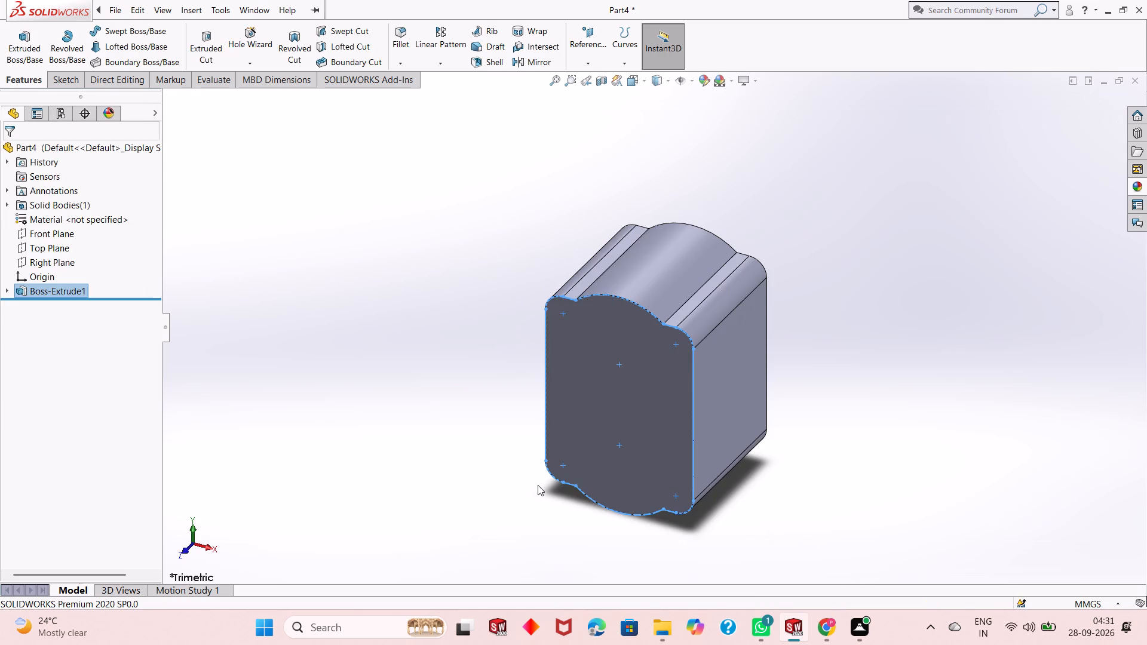
Start a new sketch on the flat front face of the extruded block.
scroll(566, 481, up, 4)
scroll(610, 302, down, 2)
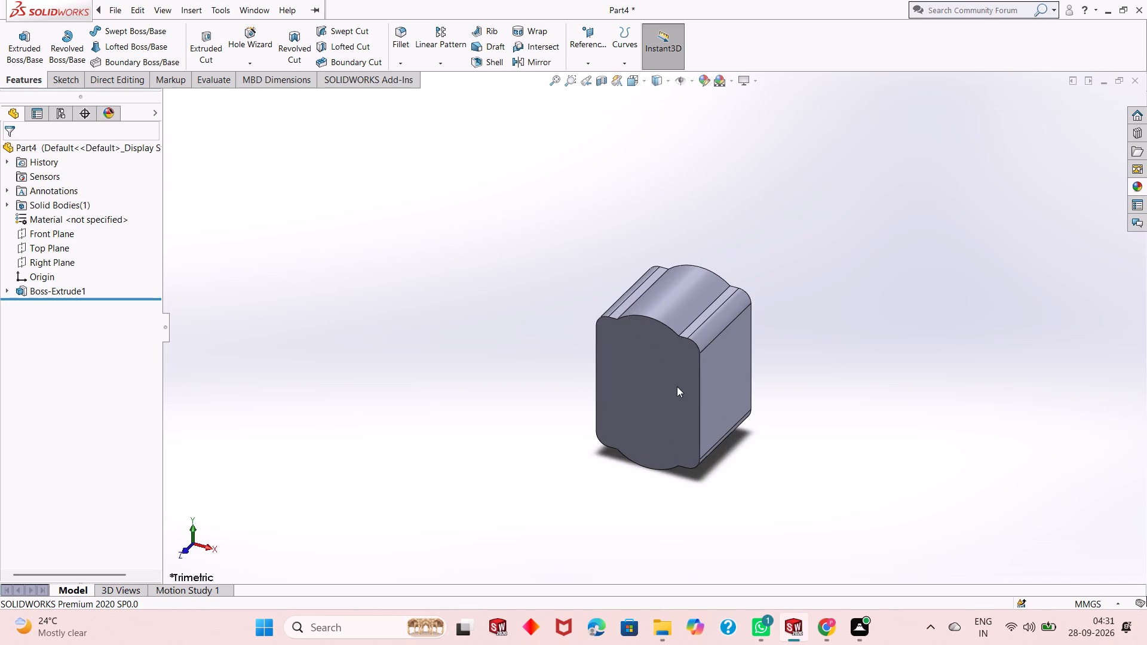
click(673, 383)
click(728, 352)
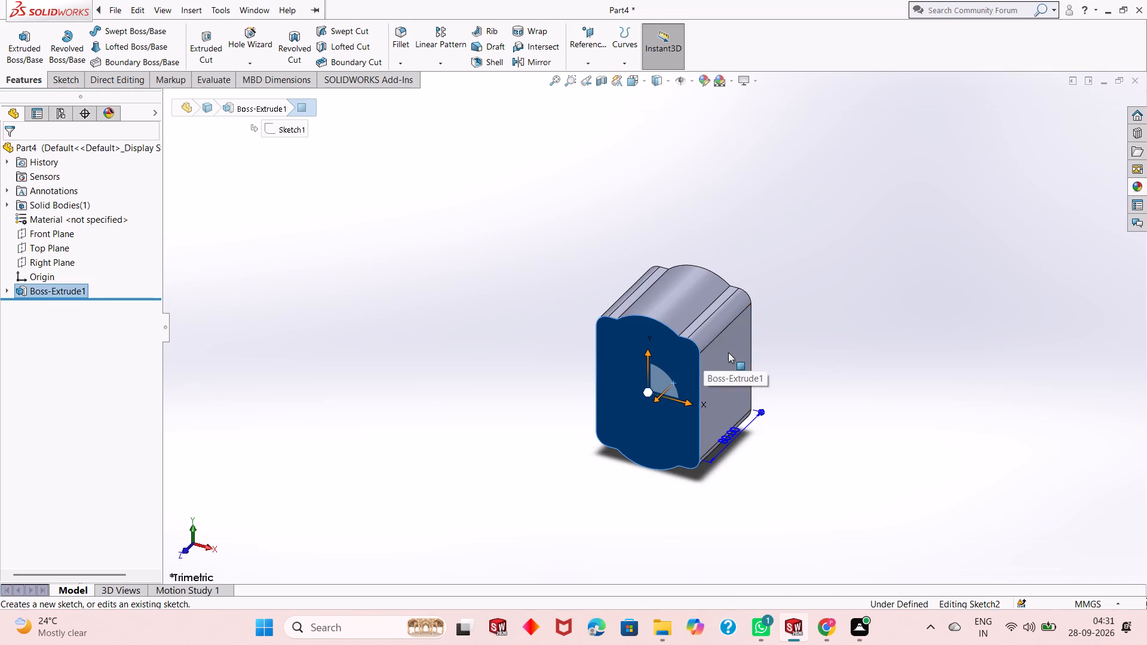
key(ctrl+8)
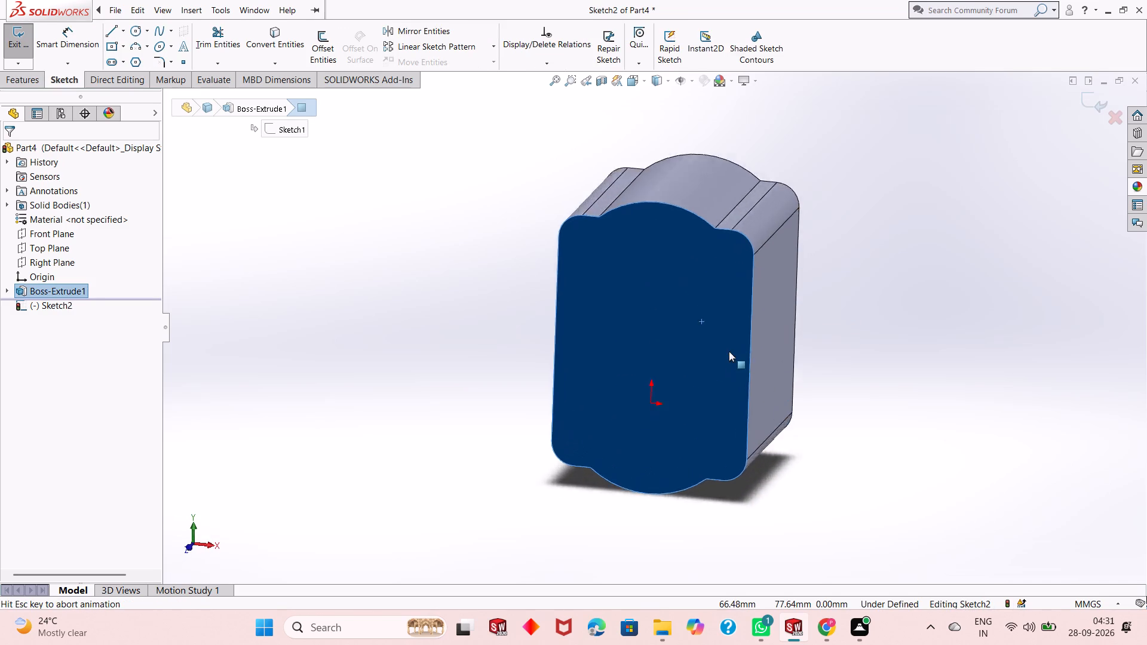
key(Escape)
scroll(210, 0, up, 2)
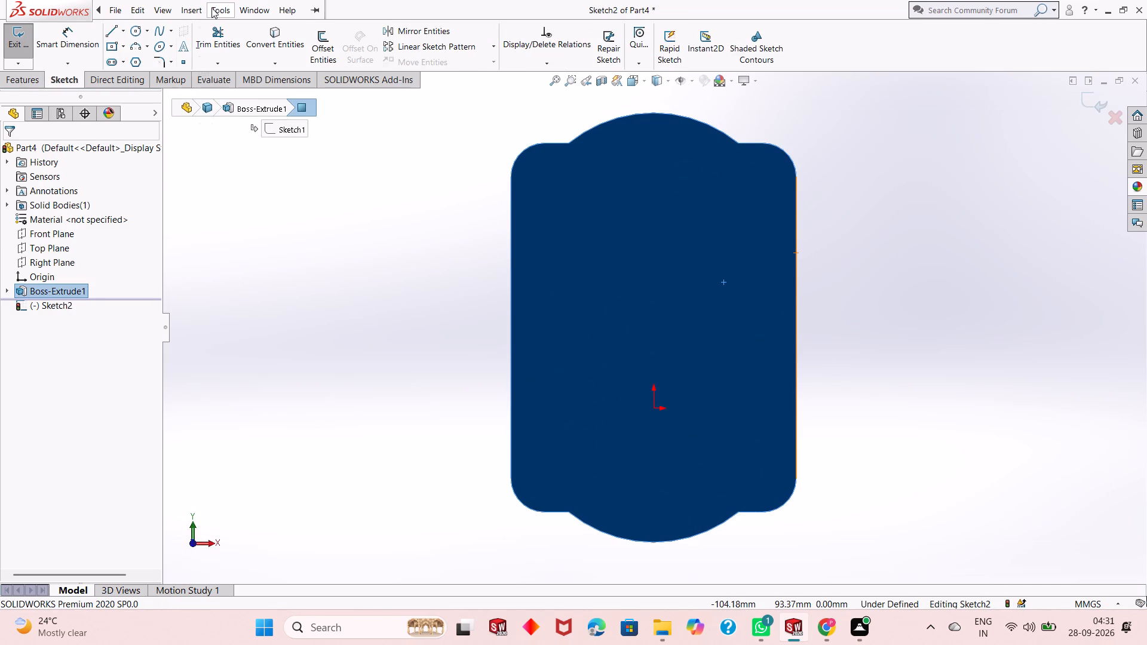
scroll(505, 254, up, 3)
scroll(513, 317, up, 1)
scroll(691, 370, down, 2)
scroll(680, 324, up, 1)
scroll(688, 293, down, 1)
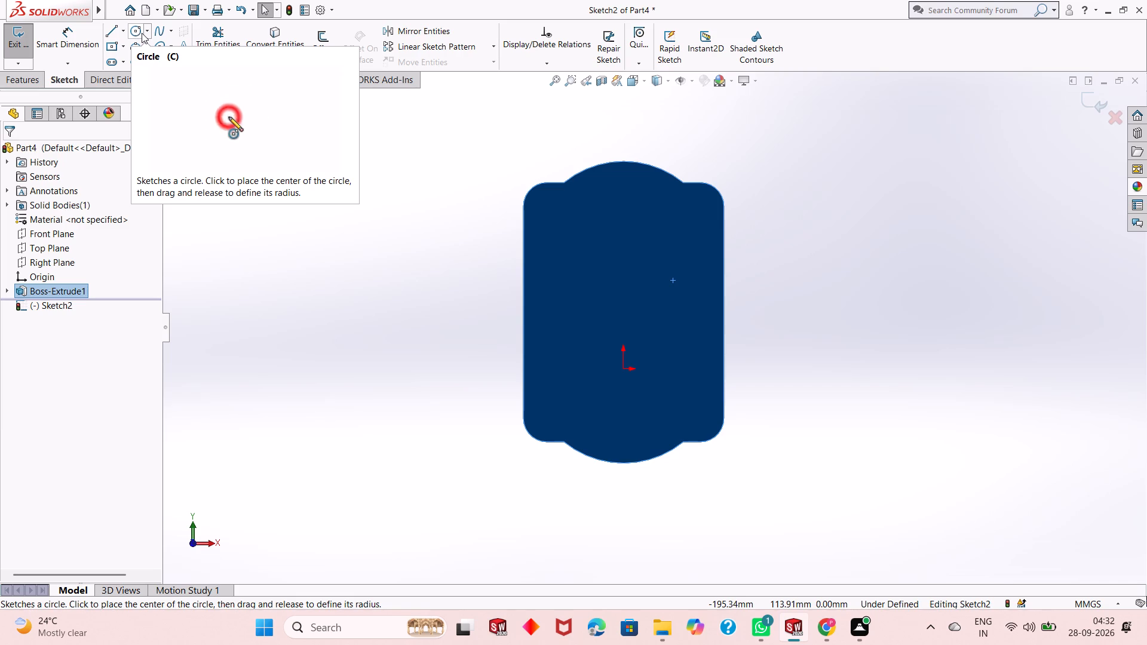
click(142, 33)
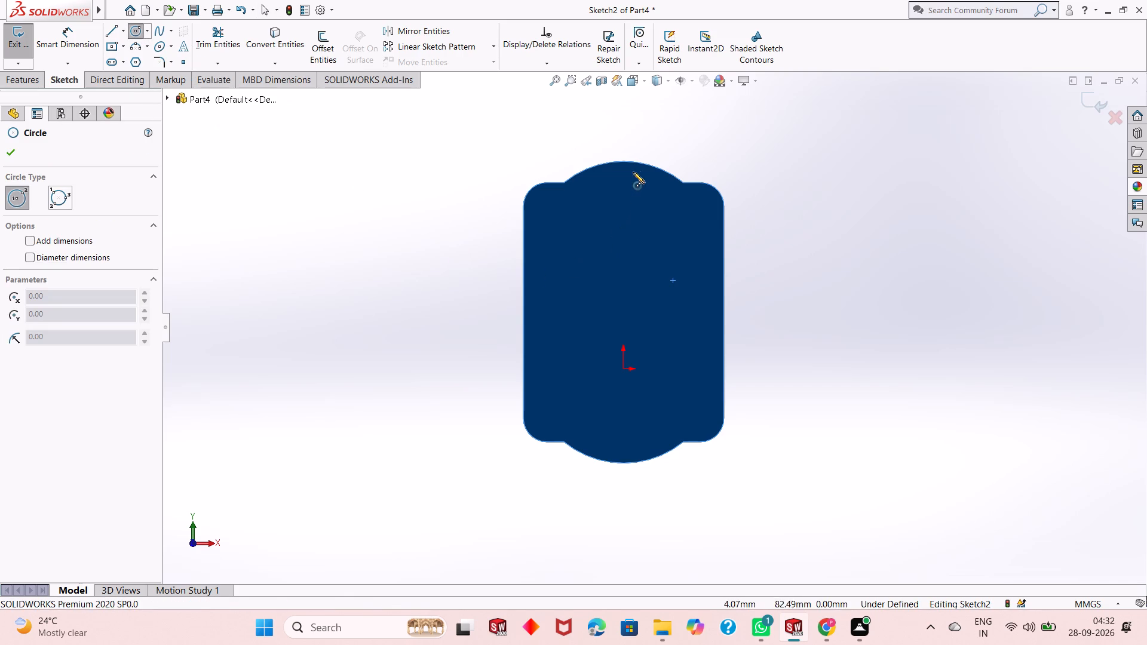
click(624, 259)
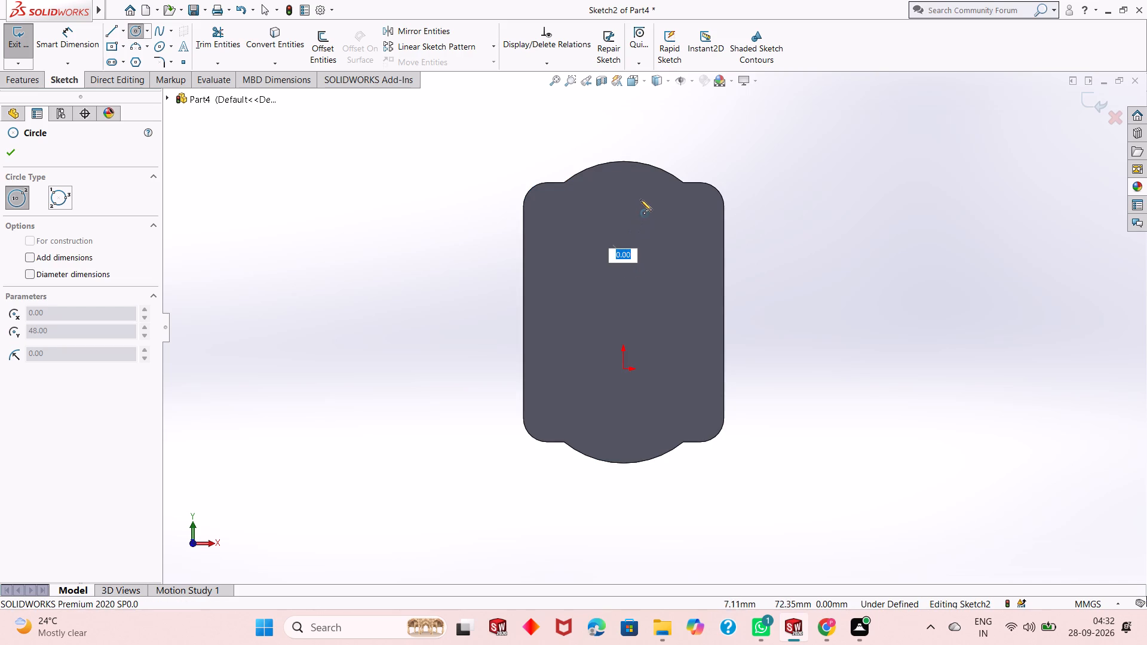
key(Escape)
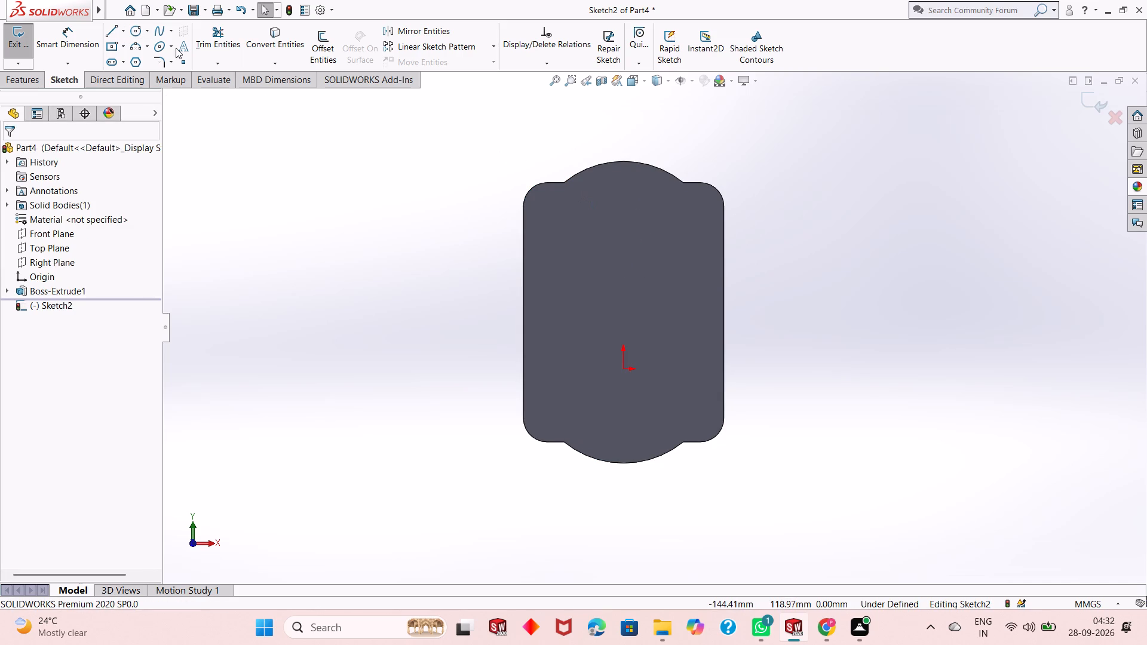
Sketch two circles on the front face: radius about 19 mm centred 48 mm above the origin, and radius about 16 mm centred at the origin.
click(141, 24)
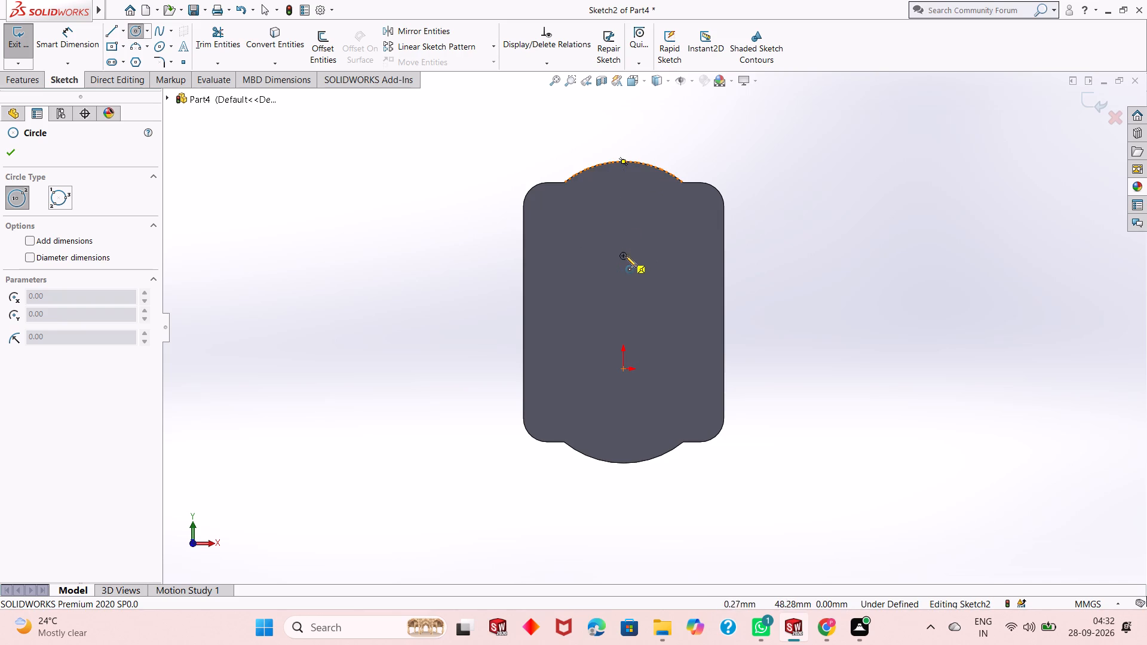
click(625, 257)
click(636, 212)
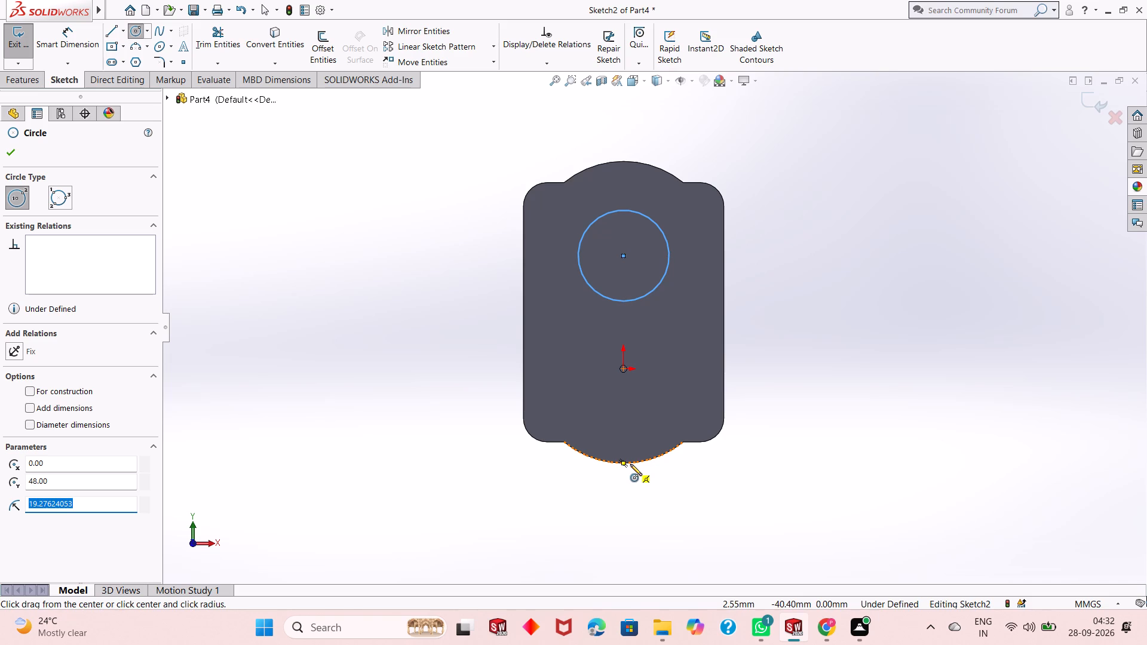
click(624, 370)
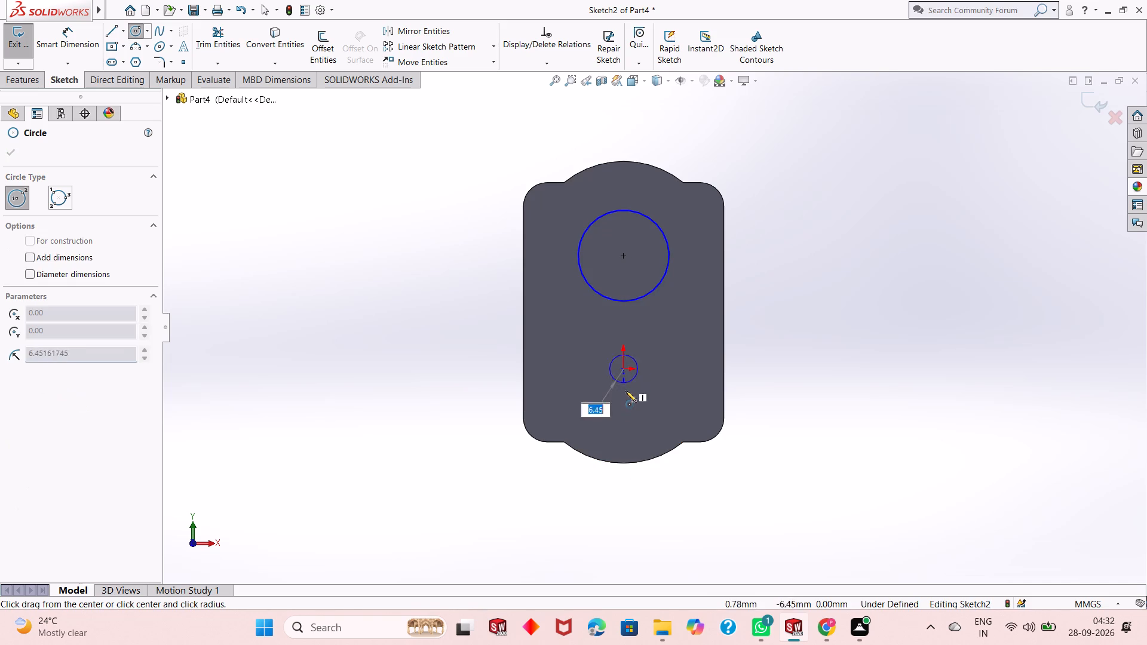
click(627, 406)
right_click(241, 177)
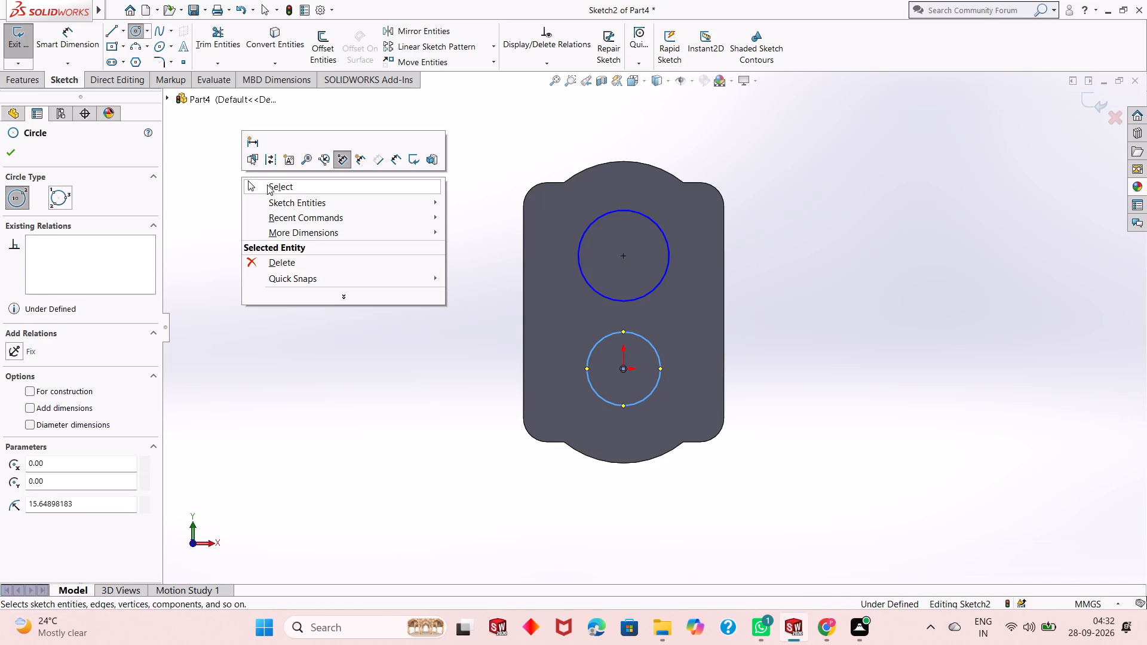
click(267, 185)
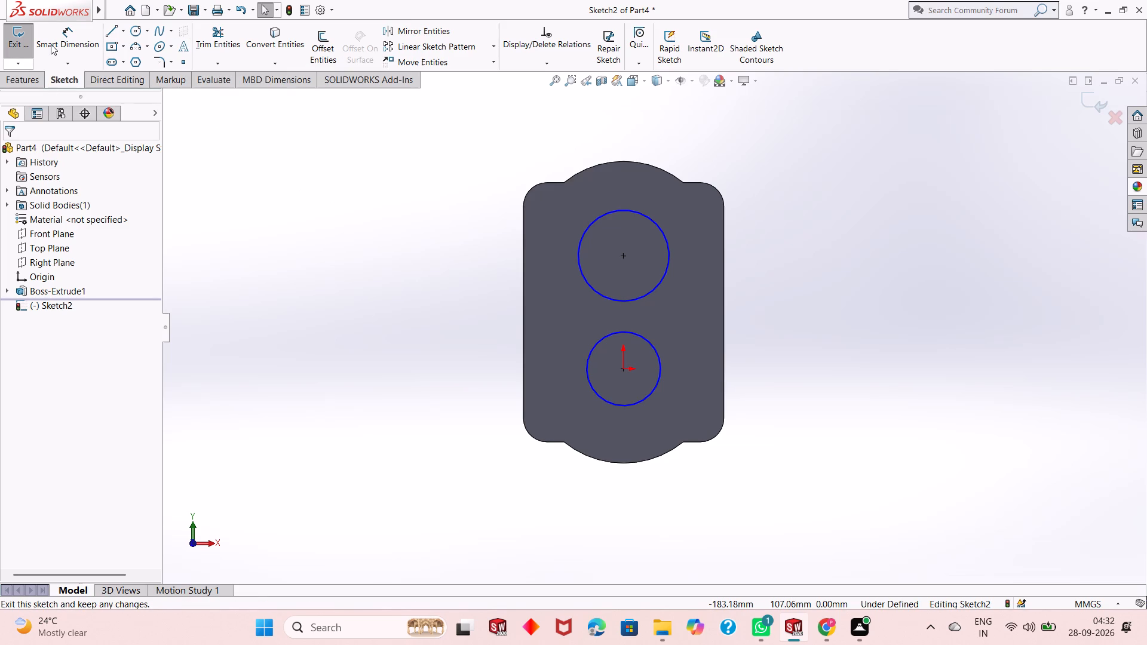
Dimension the upper circle's diameter as 28.5+28.5, giving 57 mm.
click(51, 44)
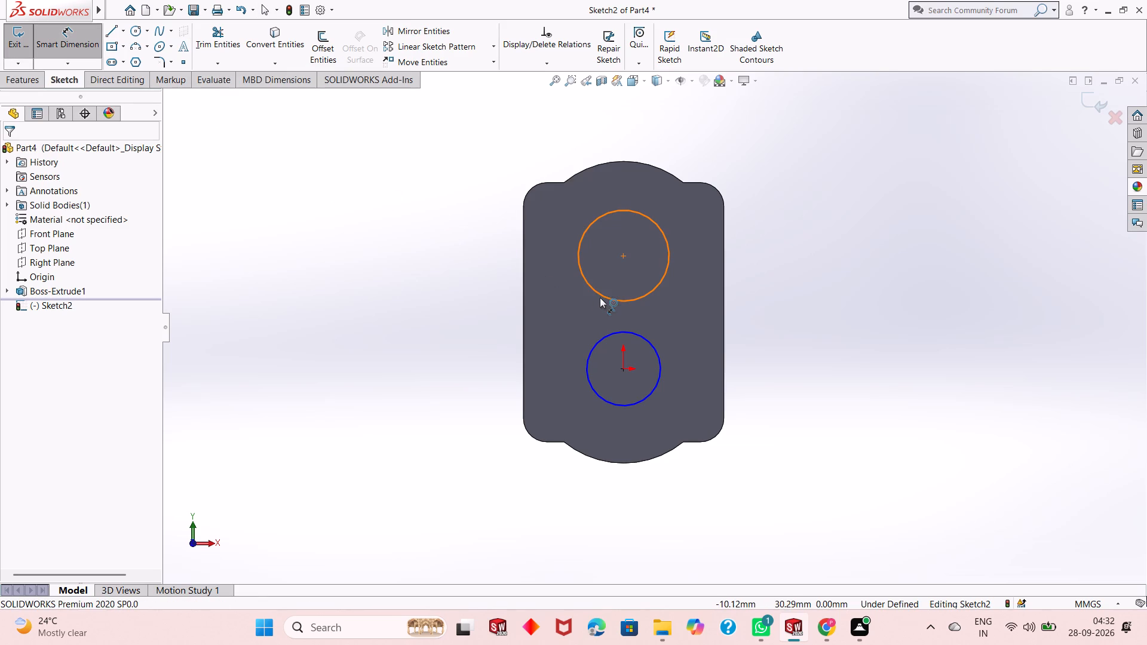
click(600, 296)
click(436, 451)
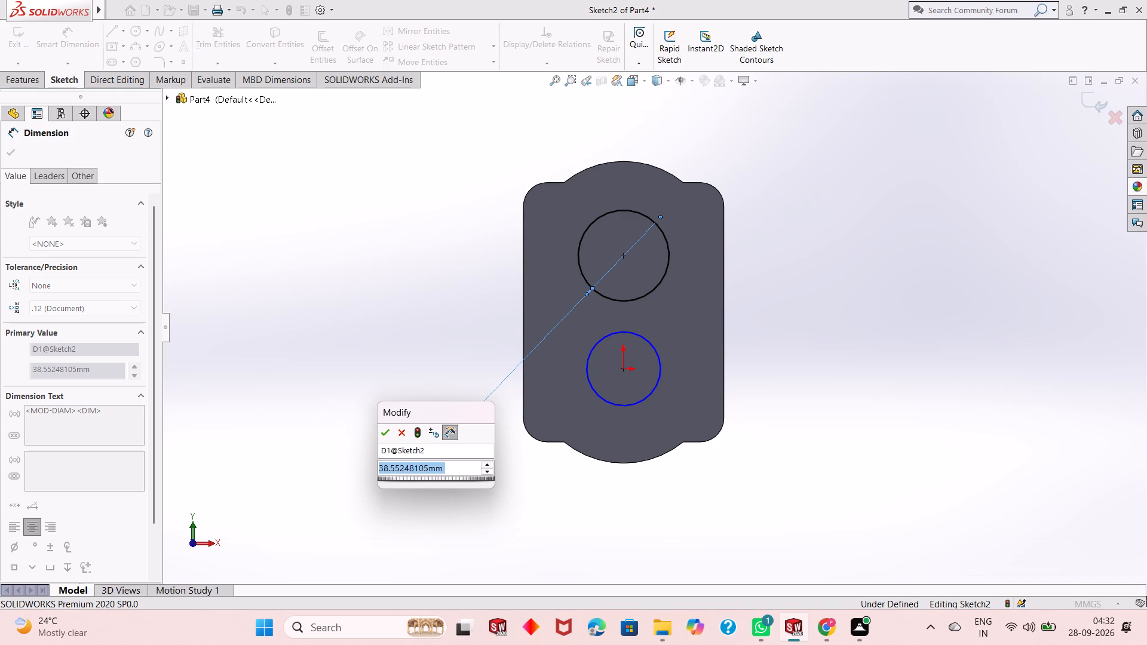
text(28.5+25.8)
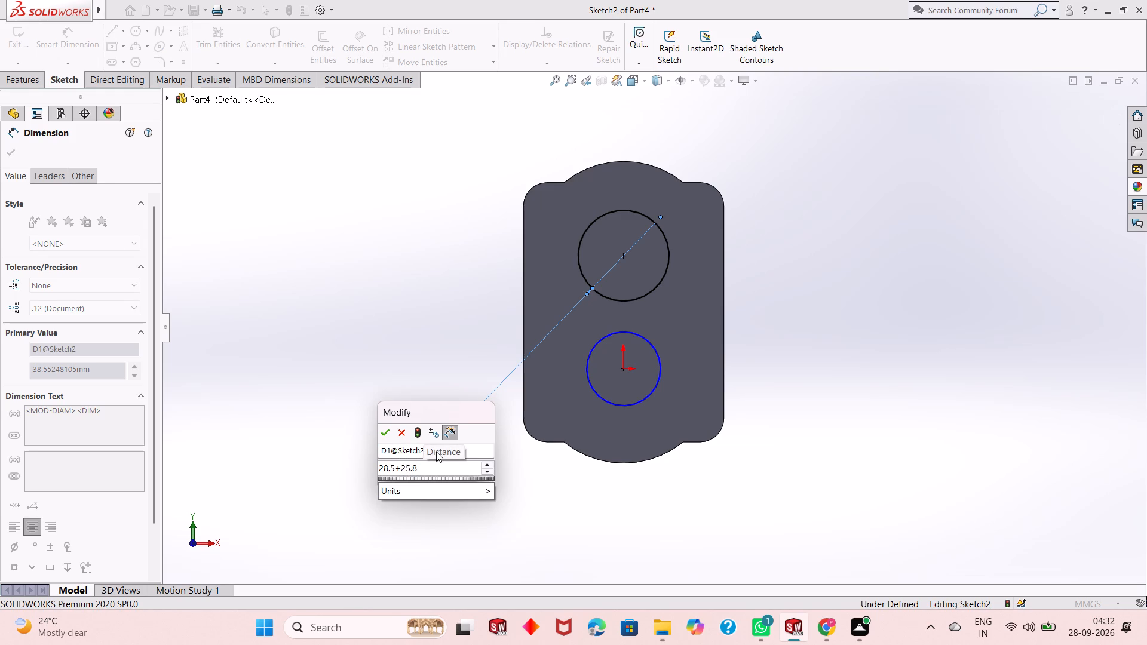
key(BackSpace)
key(BackSpace)
key(BackSpace)
text(8.5)
key(Return)
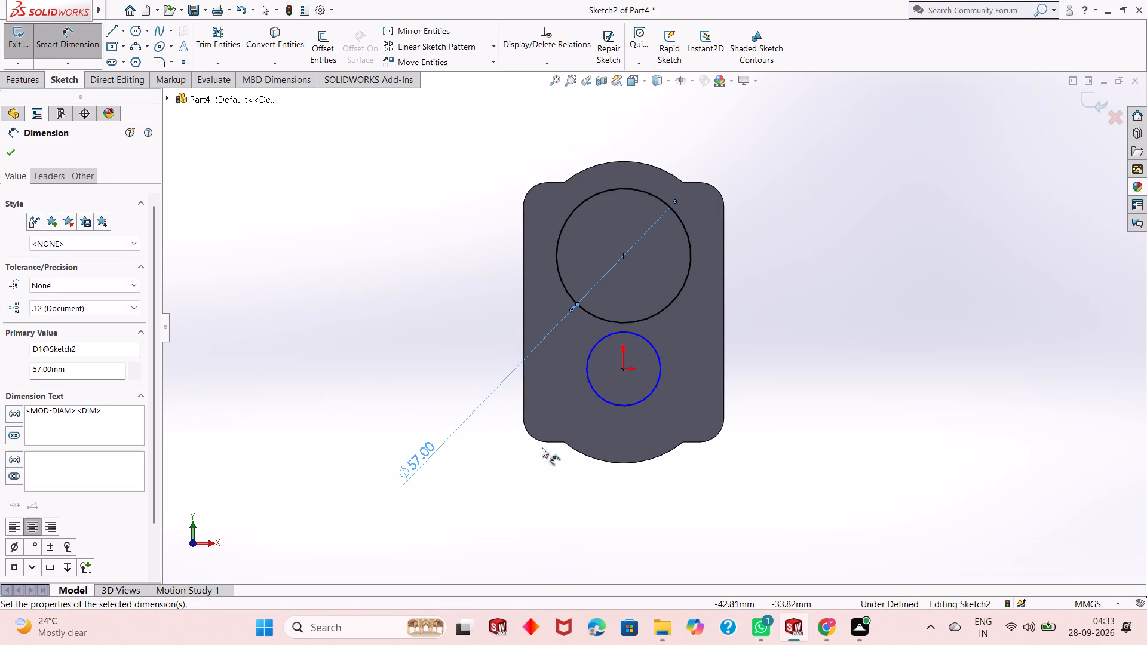
Dimension the lower circle's diameter as 57 mm and leave the dimension tool.
click(627, 406)
click(471, 517)
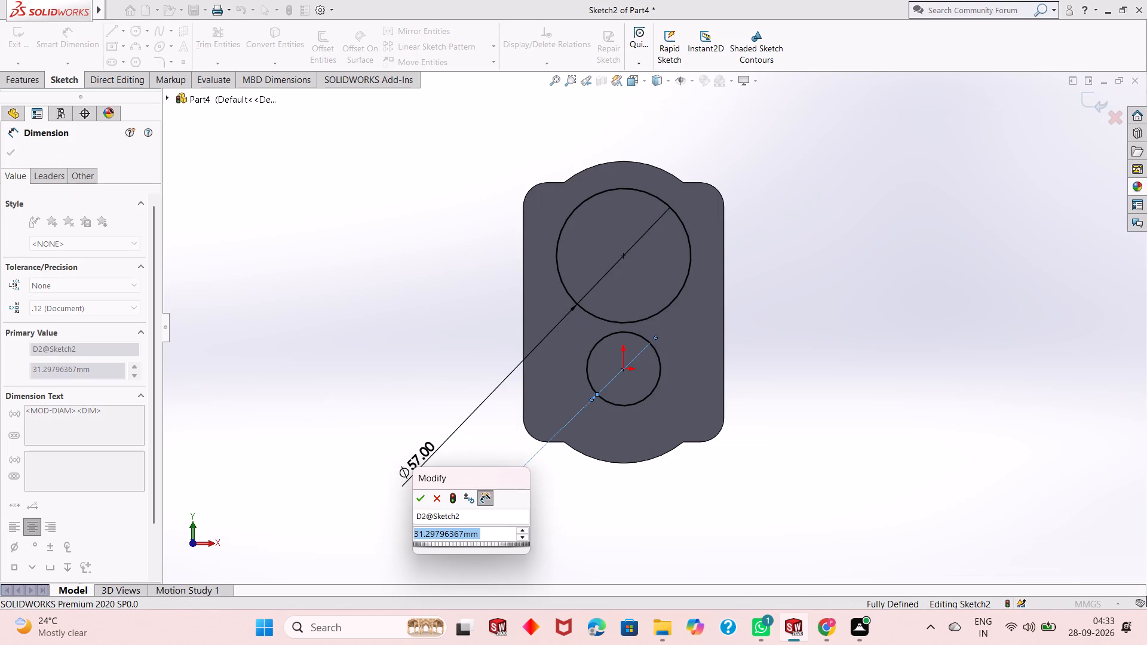
text(57)
key(Return)
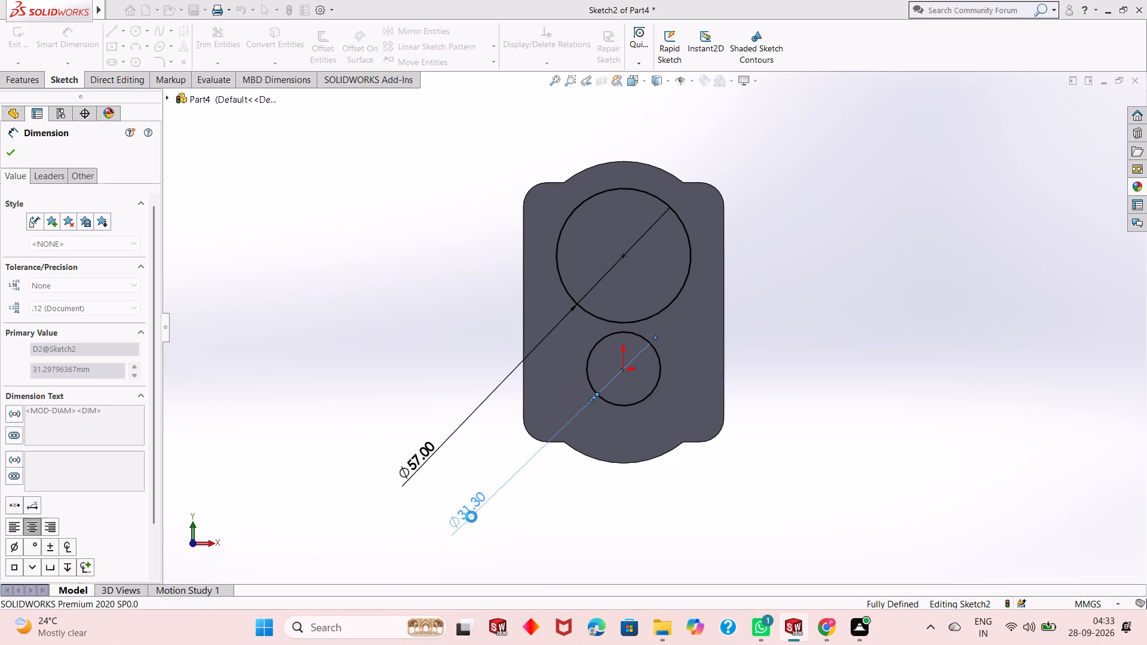
right_click(390, 281)
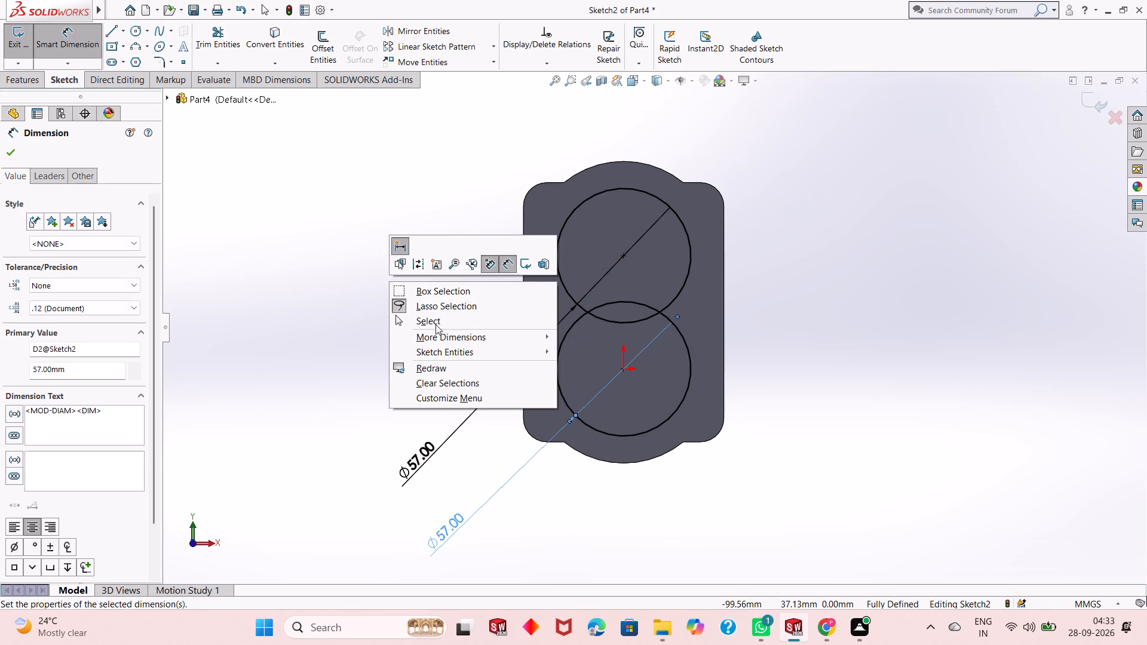
click(436, 324)
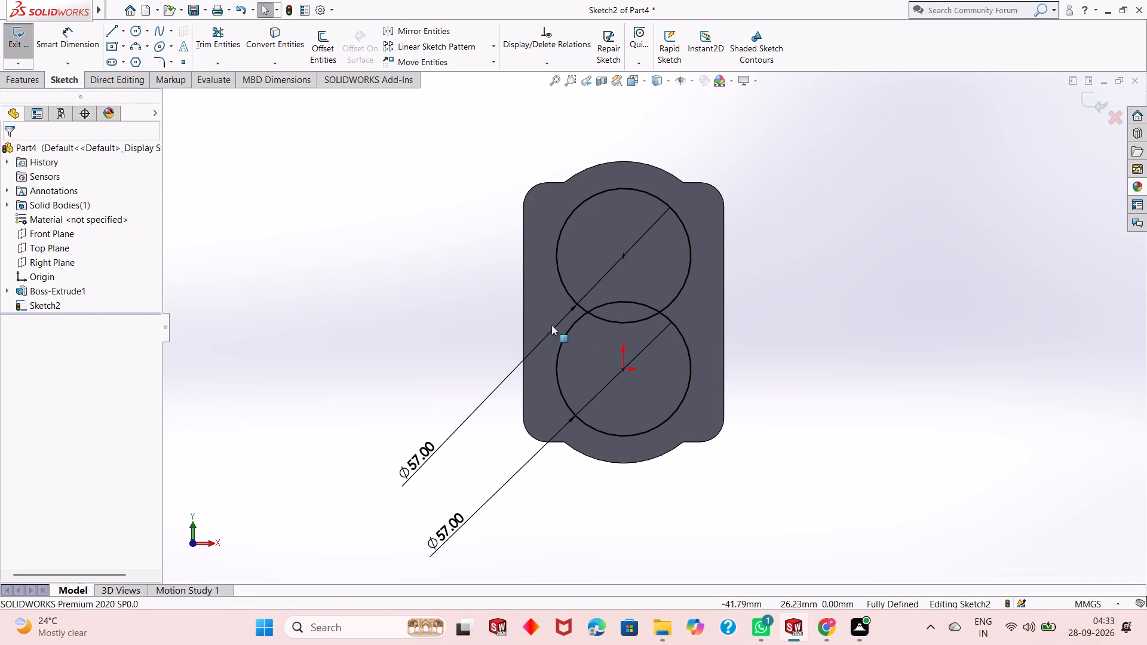
Sketch a corner rectangle about 15 mm tall across the overlap of the two circles.
scroll(640, 345, down, 2)
scroll(640, 345, up, 1)
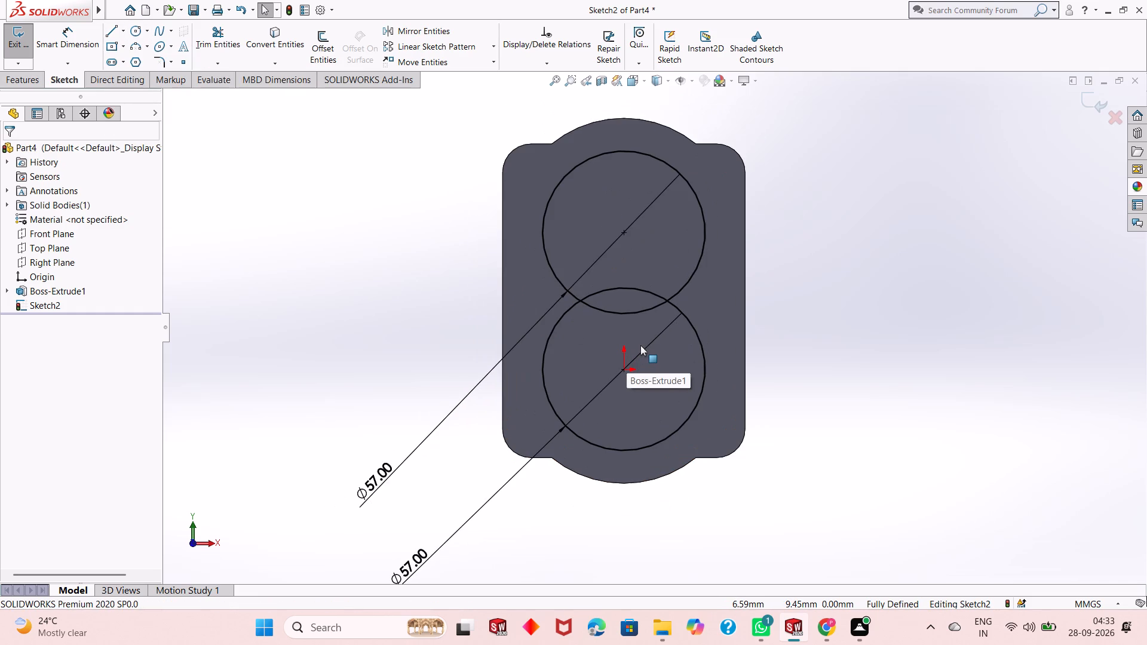
scroll(614, 345, down, 2)
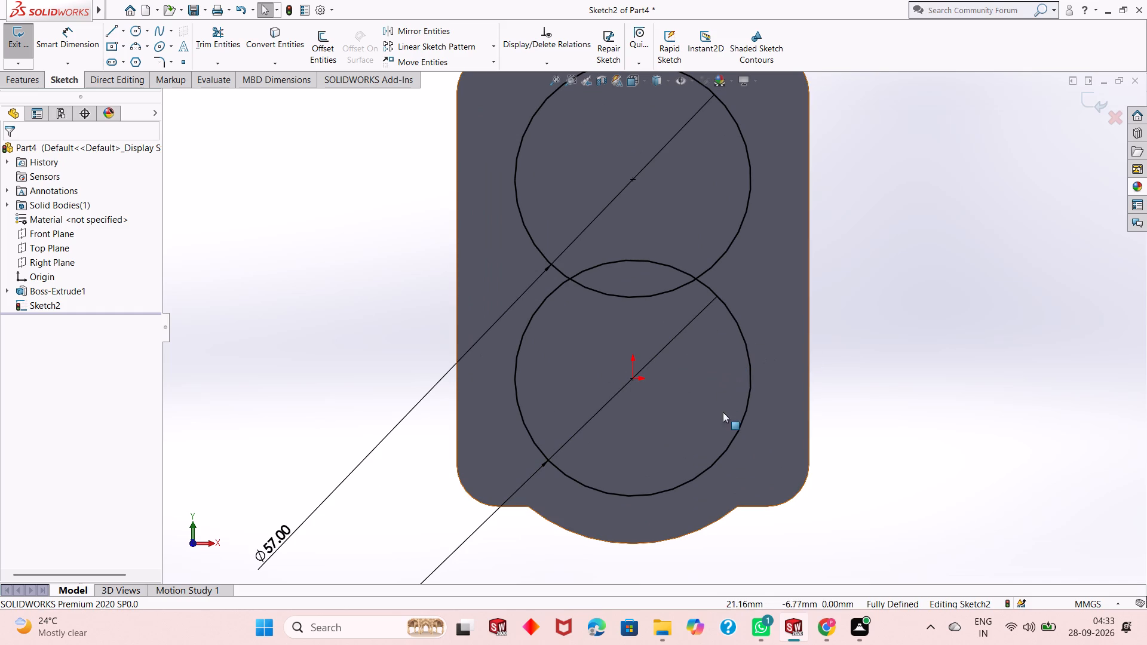
scroll(622, 302, up, 1)
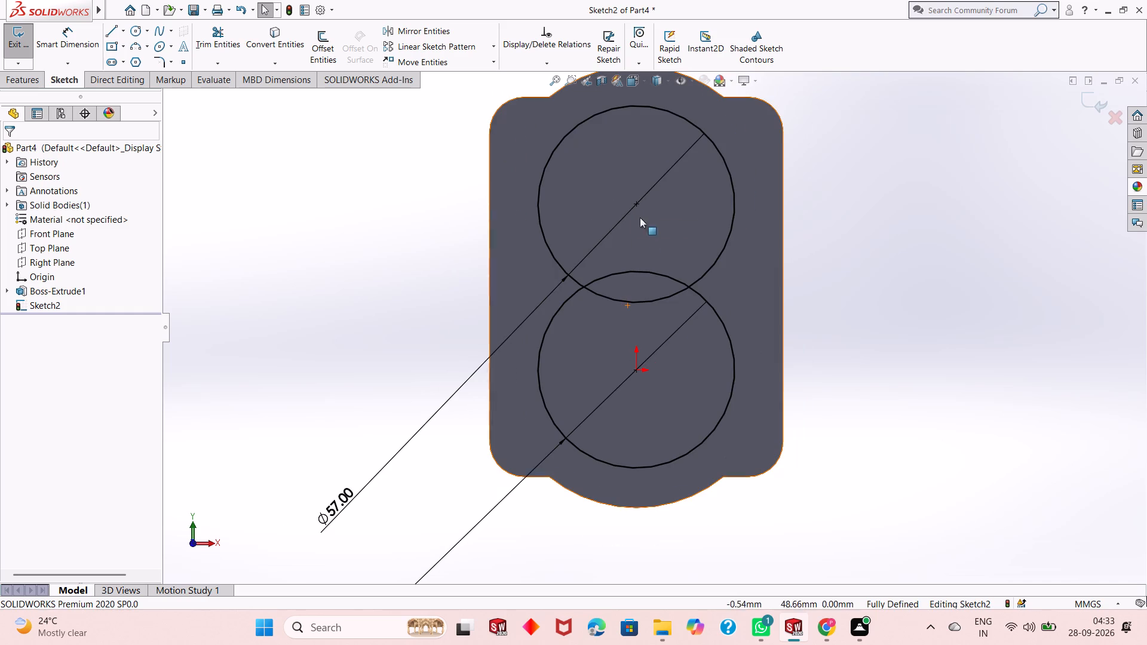
click(126, 46)
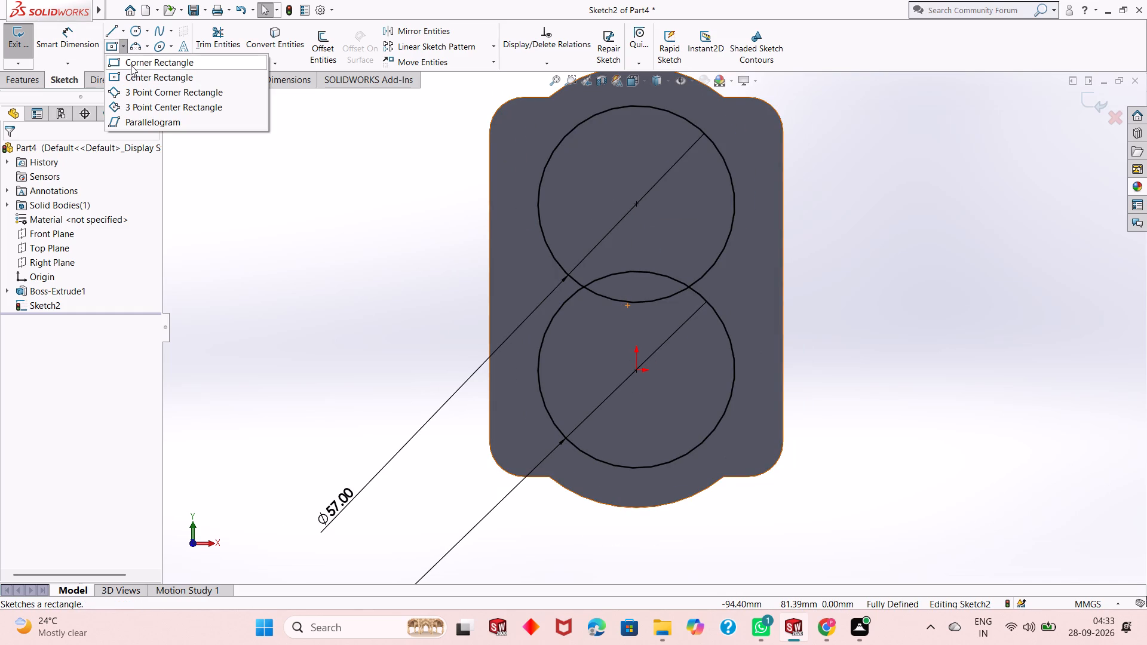
click(131, 65)
click(593, 265)
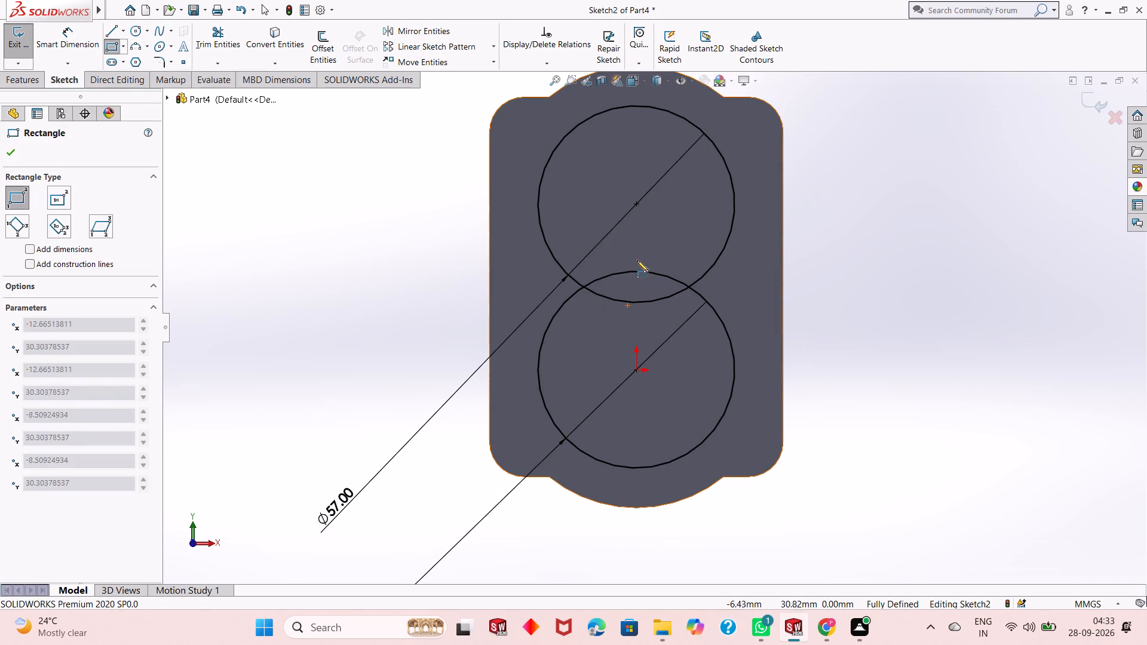
click(677, 318)
right_click(348, 256)
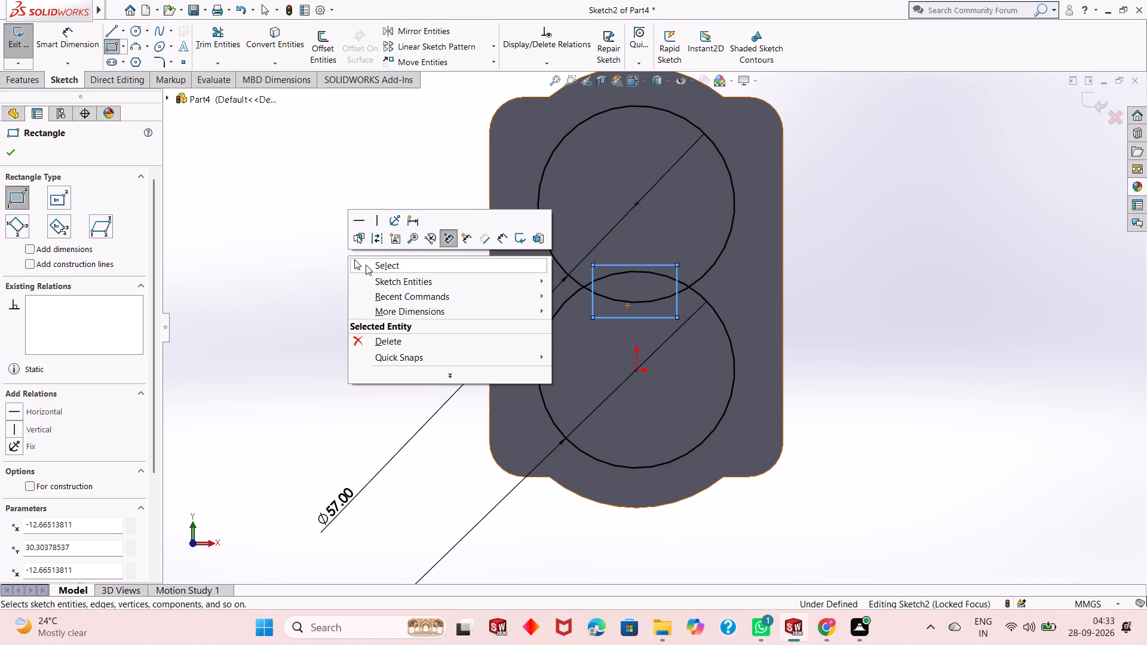
click(367, 265)
Dimension the height of the small rectangle as 10 mm.
click(64, 42)
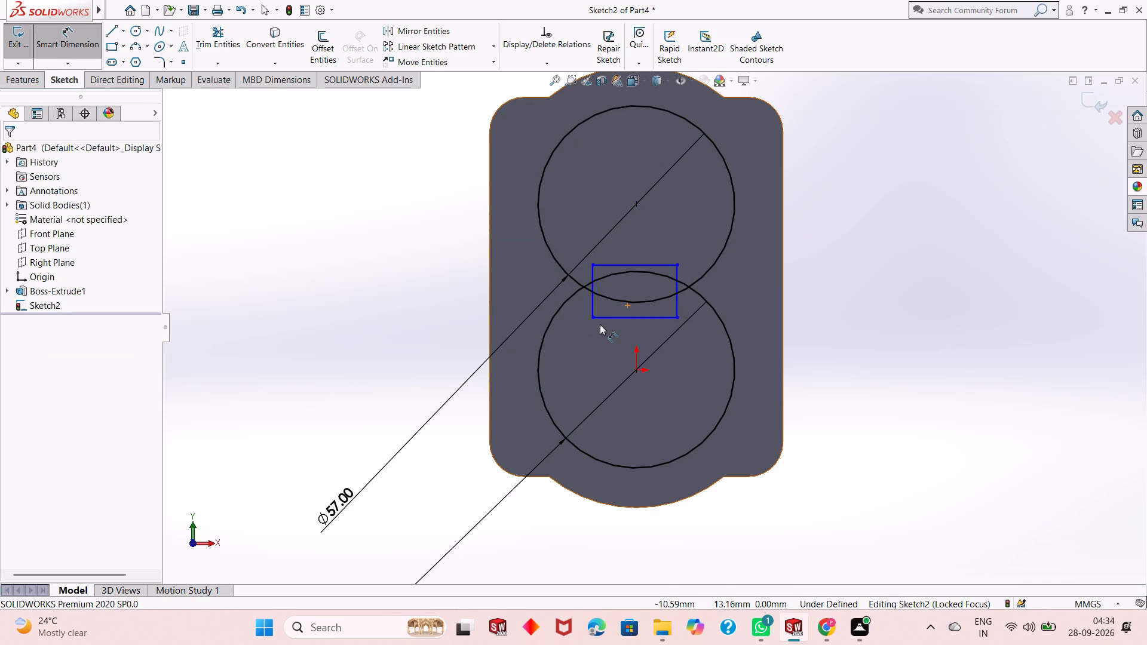
click(677, 307)
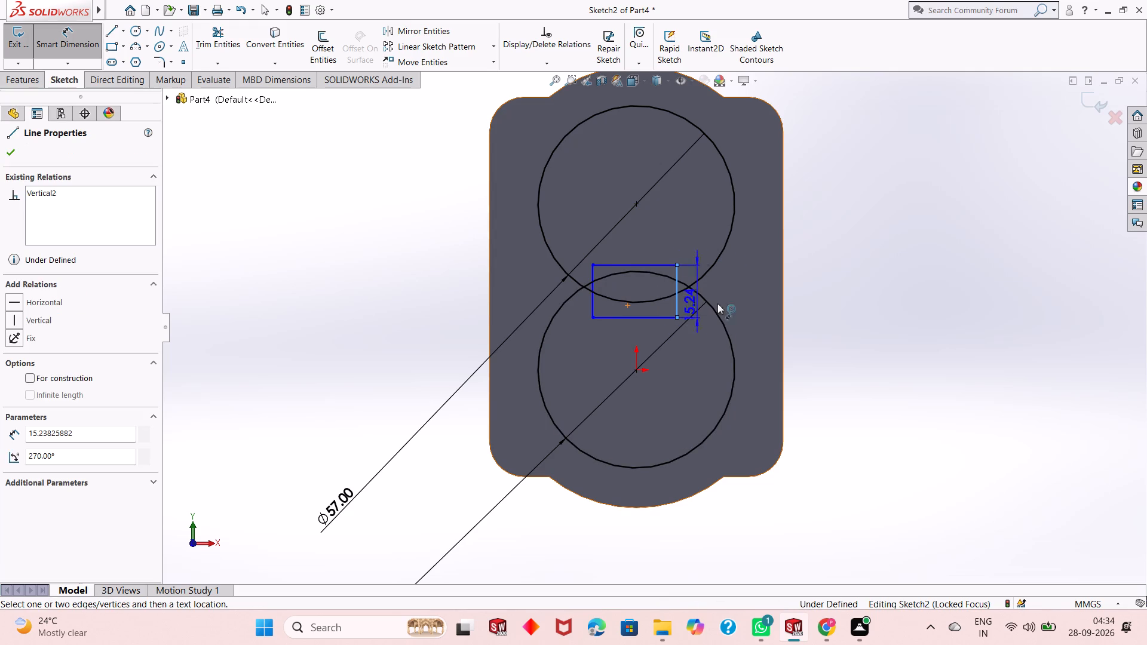
click(869, 310)
text(10)
key(Return)
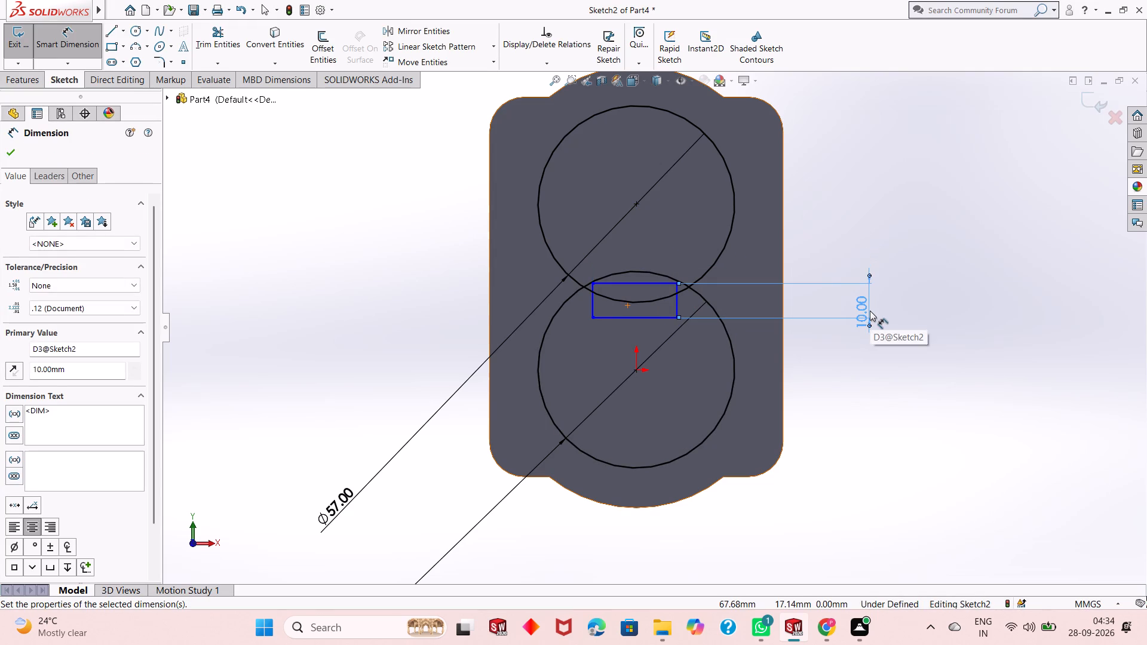
Dimension the vertical distance from the rectangle's lower-left corner to the origin as 24 mm.
scroll(654, 340, down, 1)
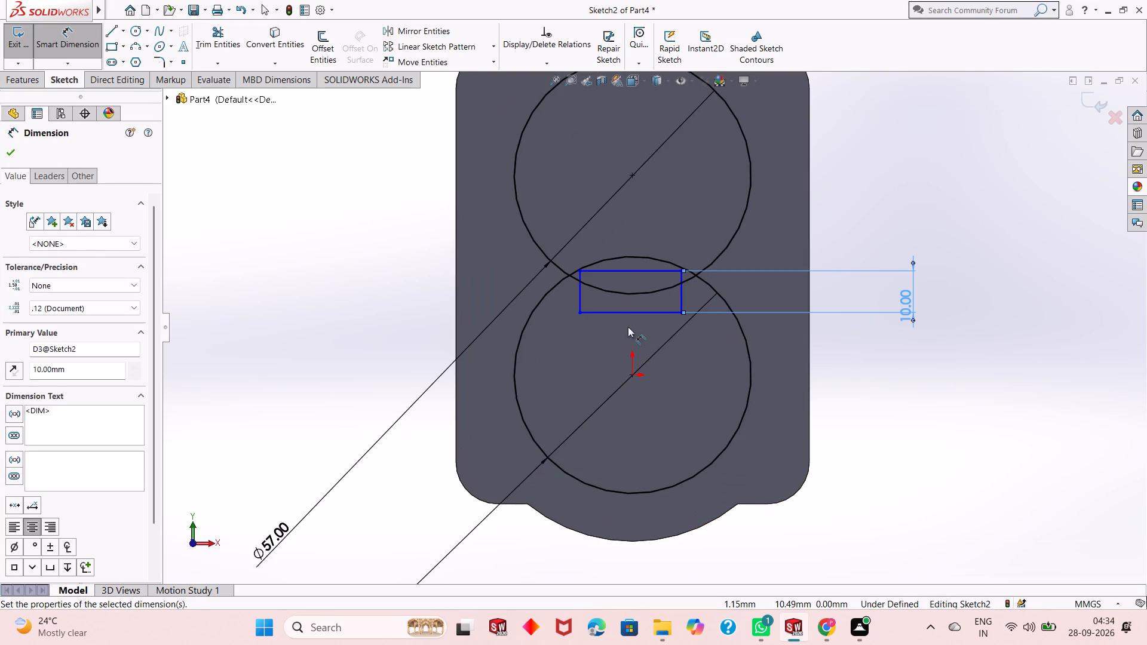
click(581, 315)
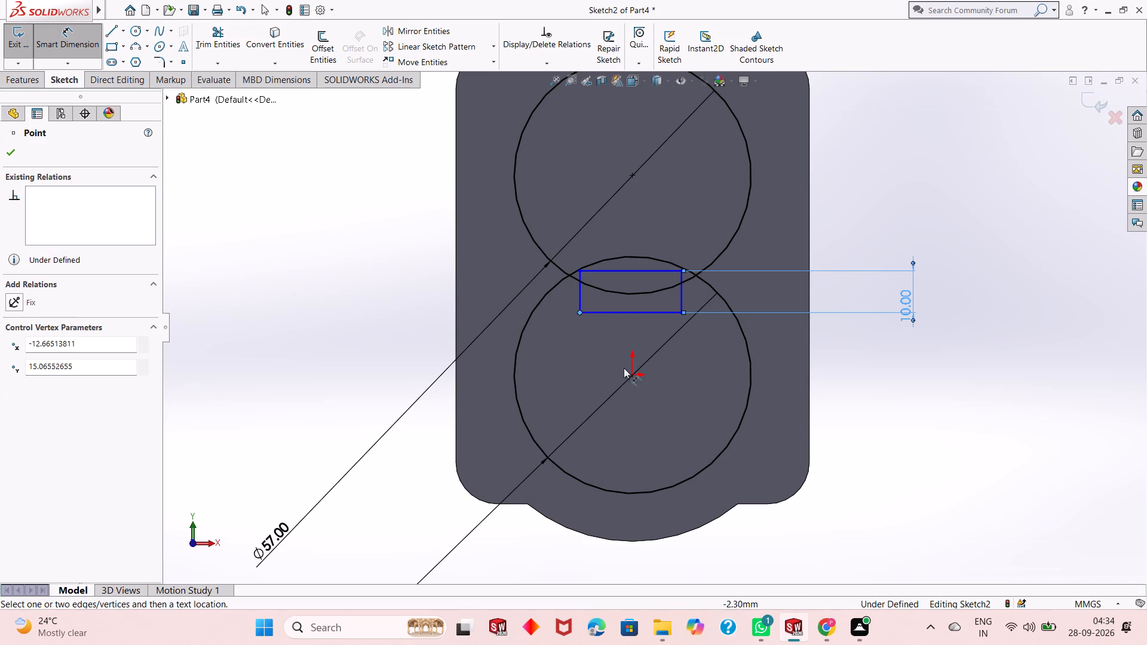
click(631, 376)
click(345, 354)
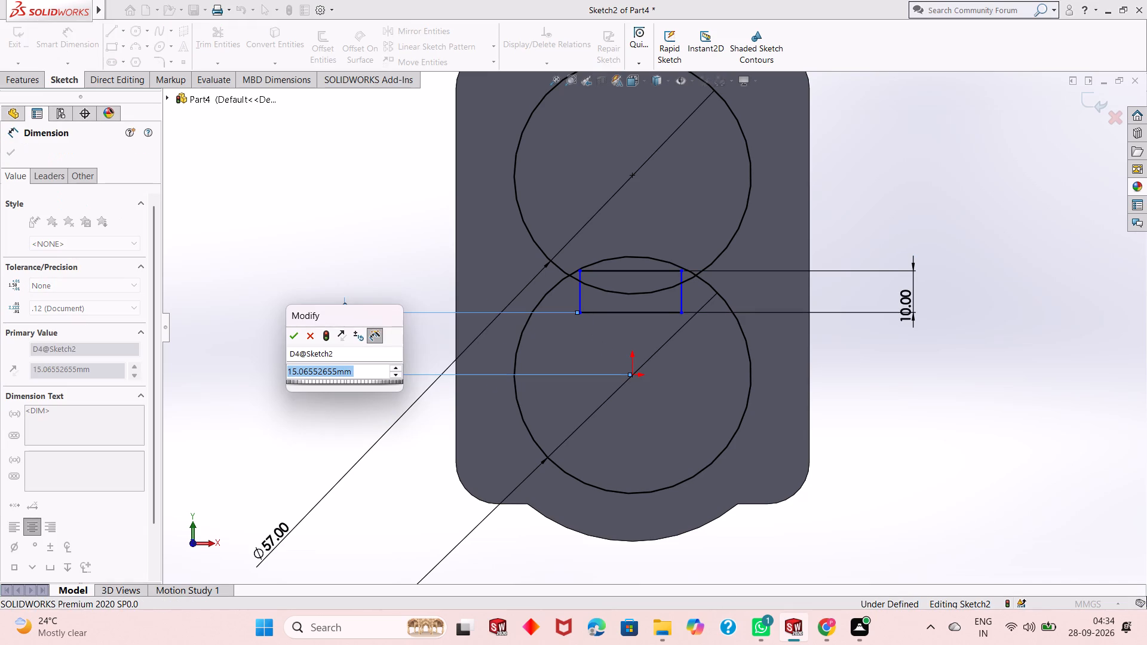
text(24)
key(Return)
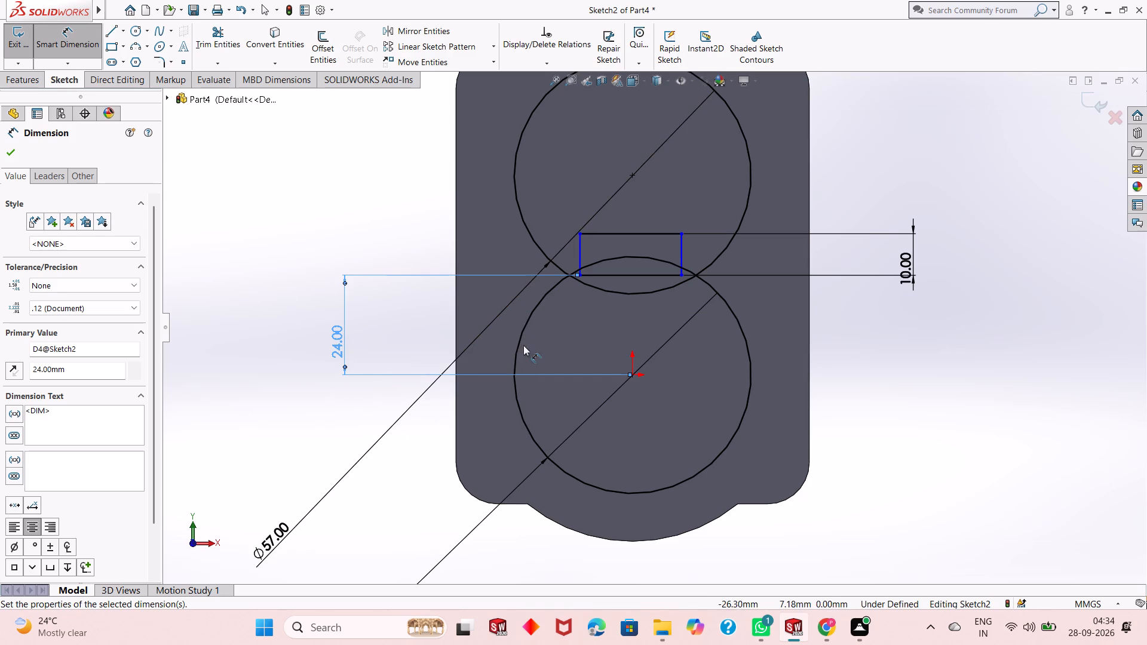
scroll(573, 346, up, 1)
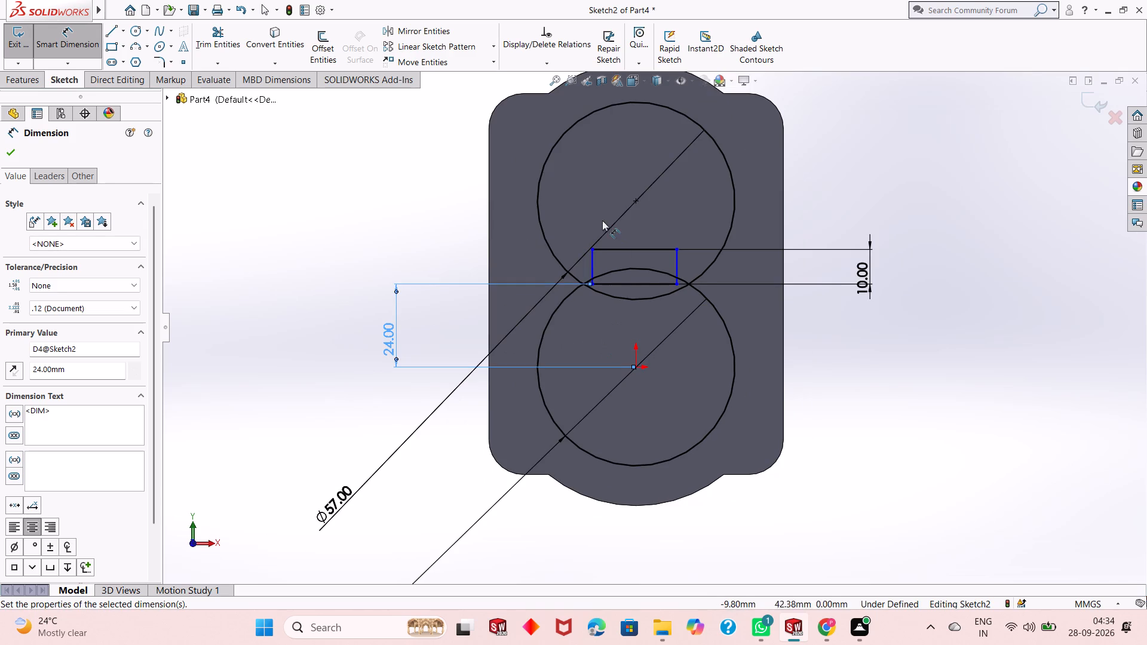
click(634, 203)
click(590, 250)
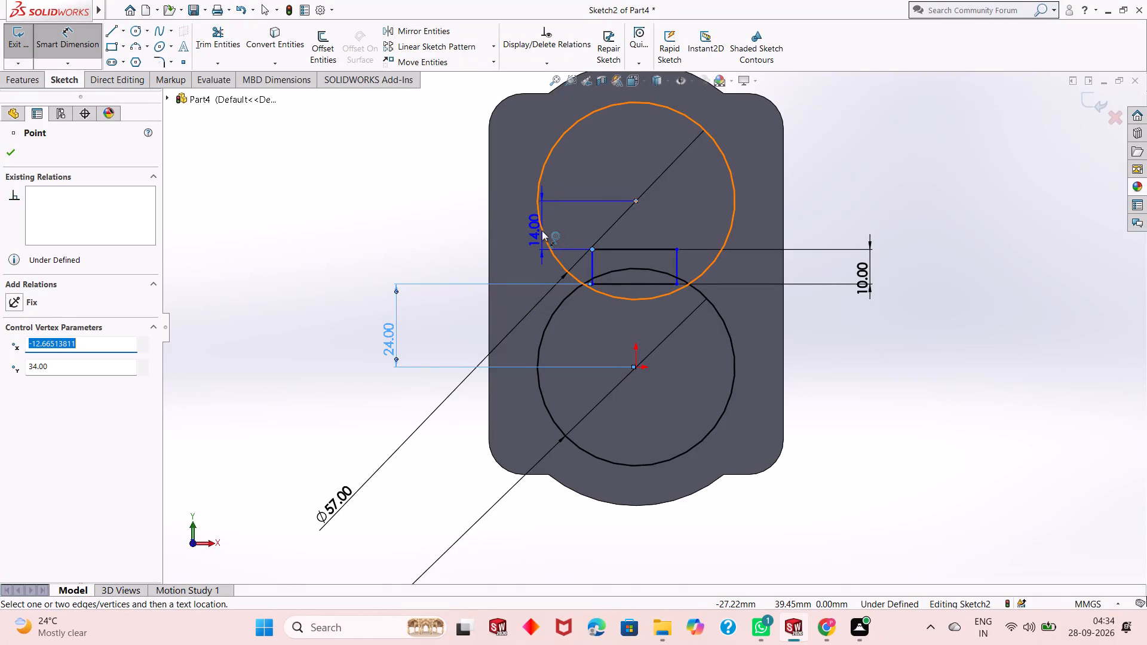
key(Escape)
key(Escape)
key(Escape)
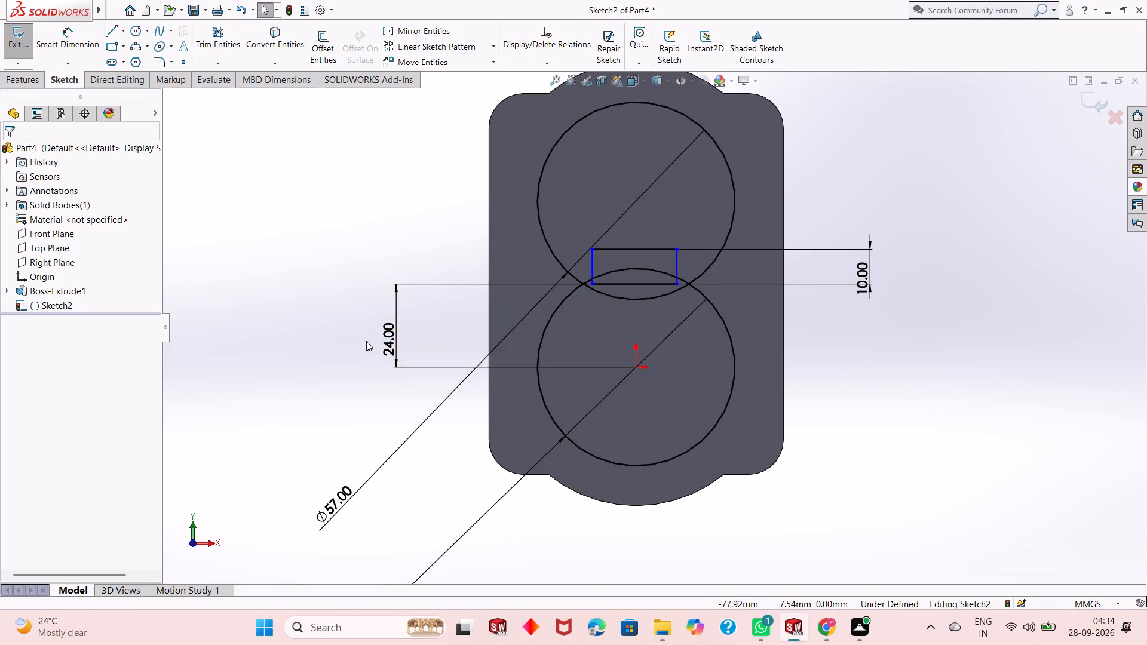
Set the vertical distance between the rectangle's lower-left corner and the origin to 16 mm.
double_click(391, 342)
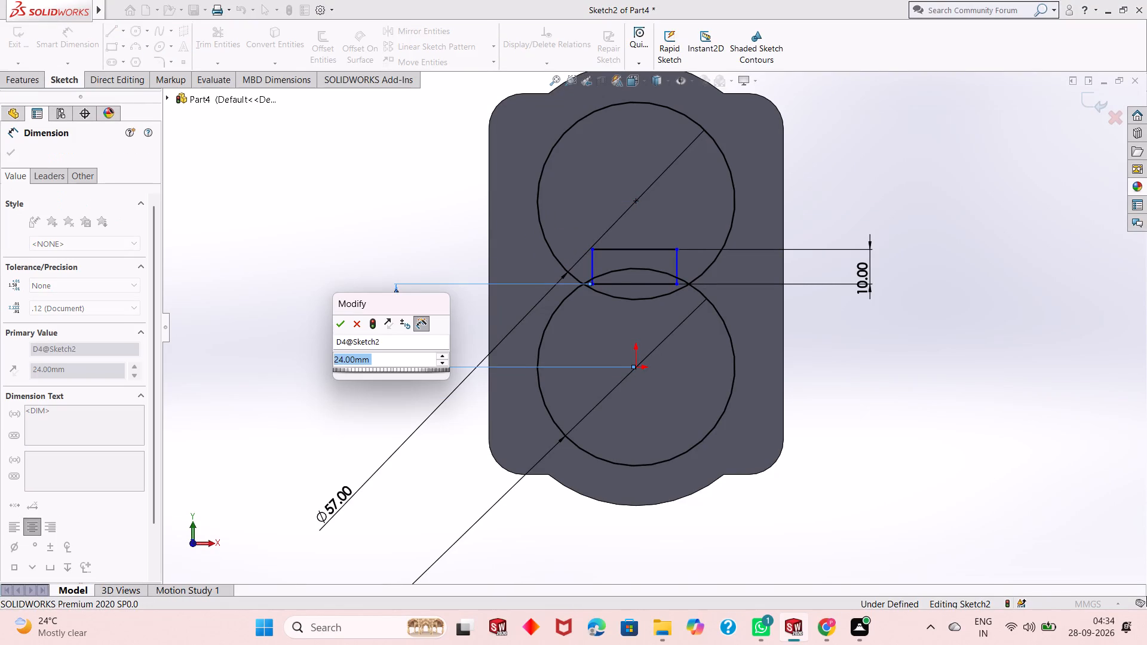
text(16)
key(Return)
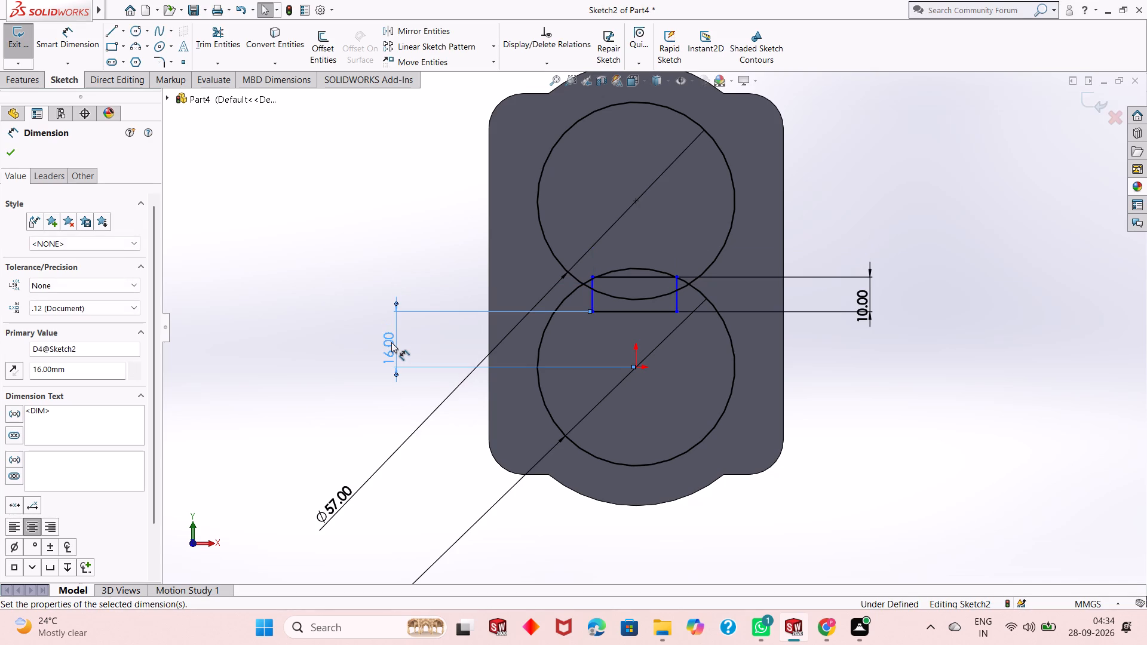
Set the vertical distance between the rectangle's lower-left corner and the origin to 18 mm.
double_click(391, 342)
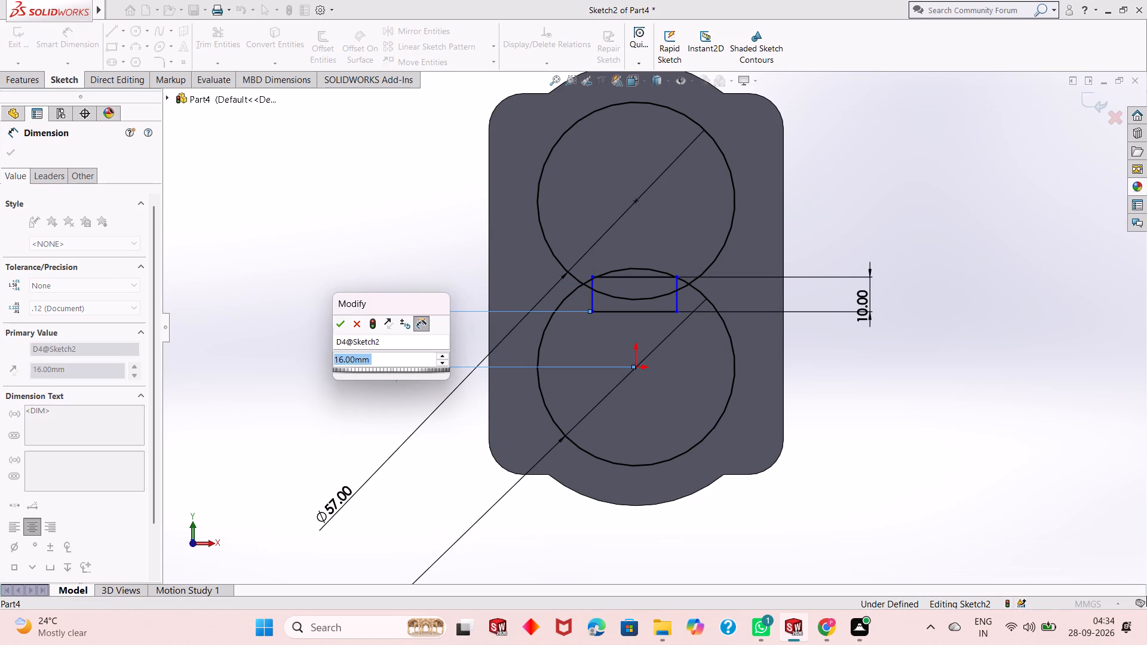
text(18)
key(Return)
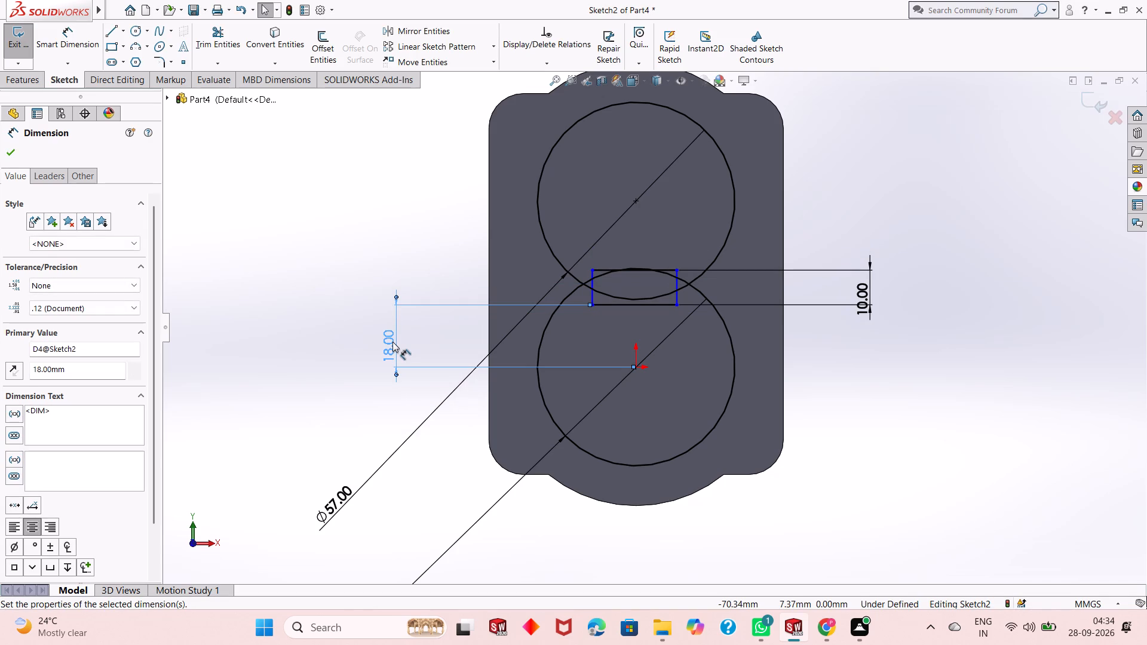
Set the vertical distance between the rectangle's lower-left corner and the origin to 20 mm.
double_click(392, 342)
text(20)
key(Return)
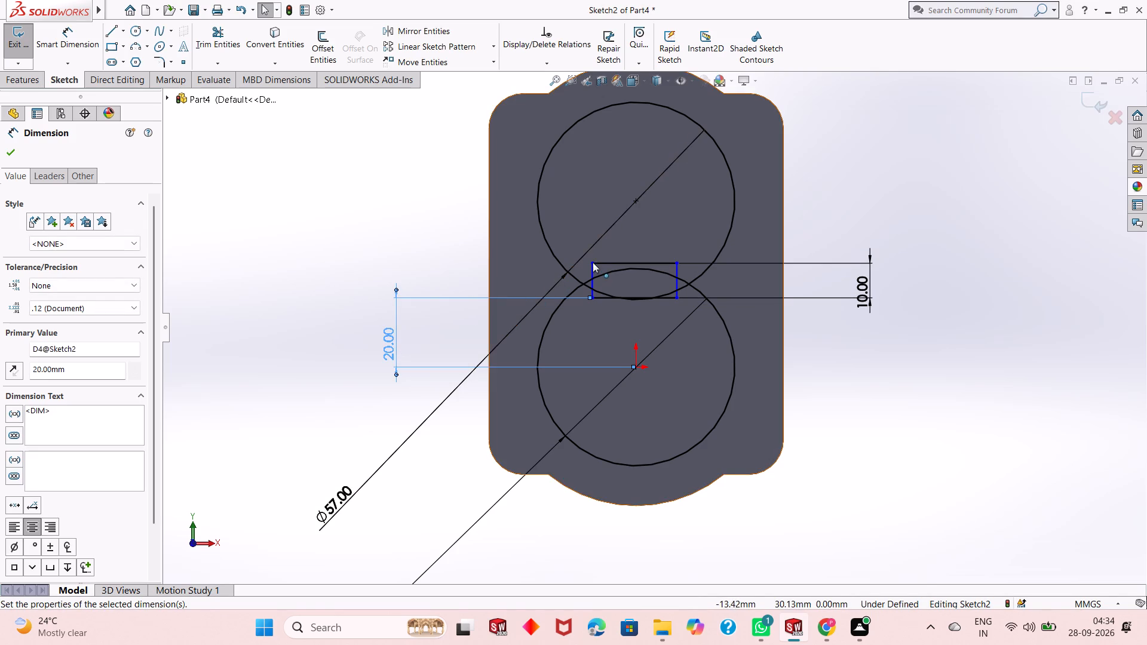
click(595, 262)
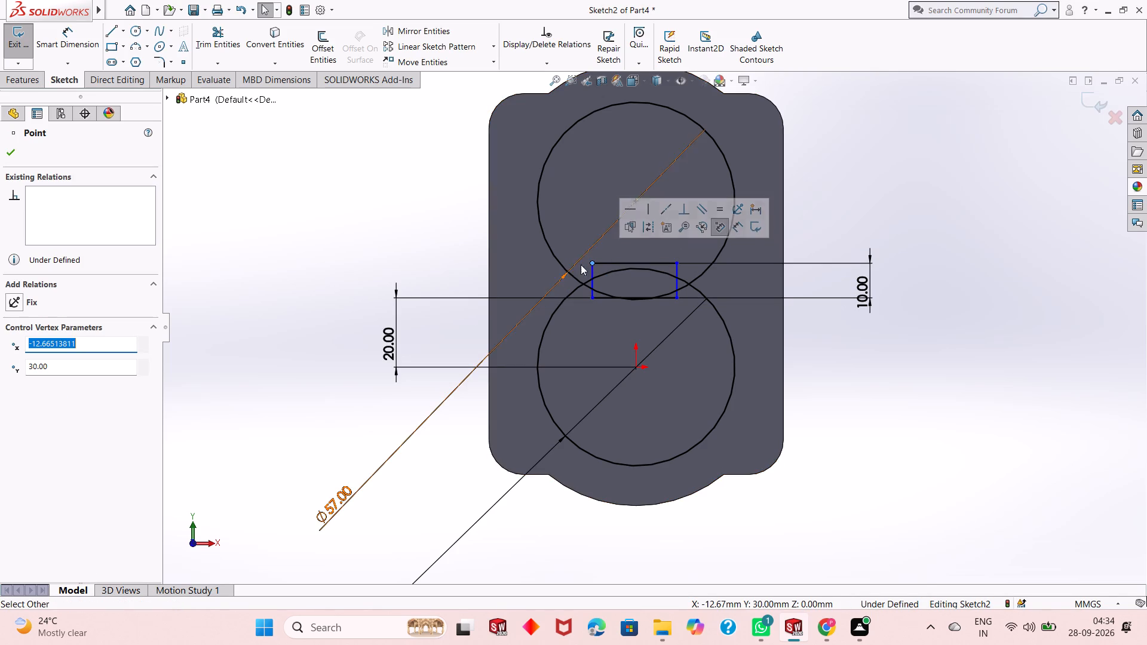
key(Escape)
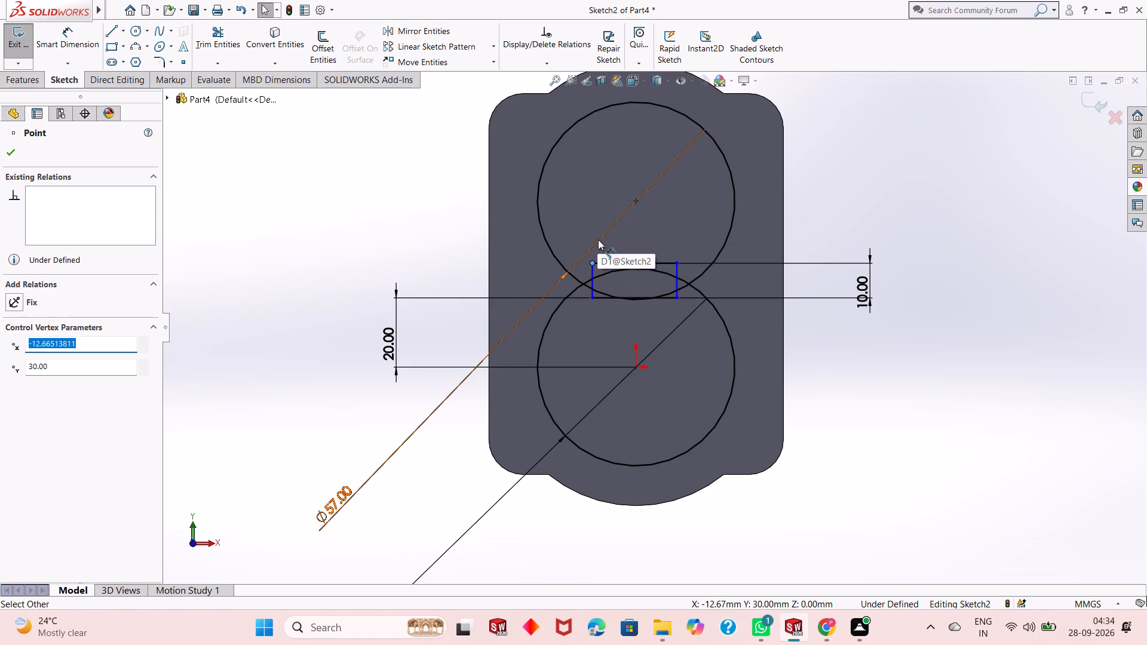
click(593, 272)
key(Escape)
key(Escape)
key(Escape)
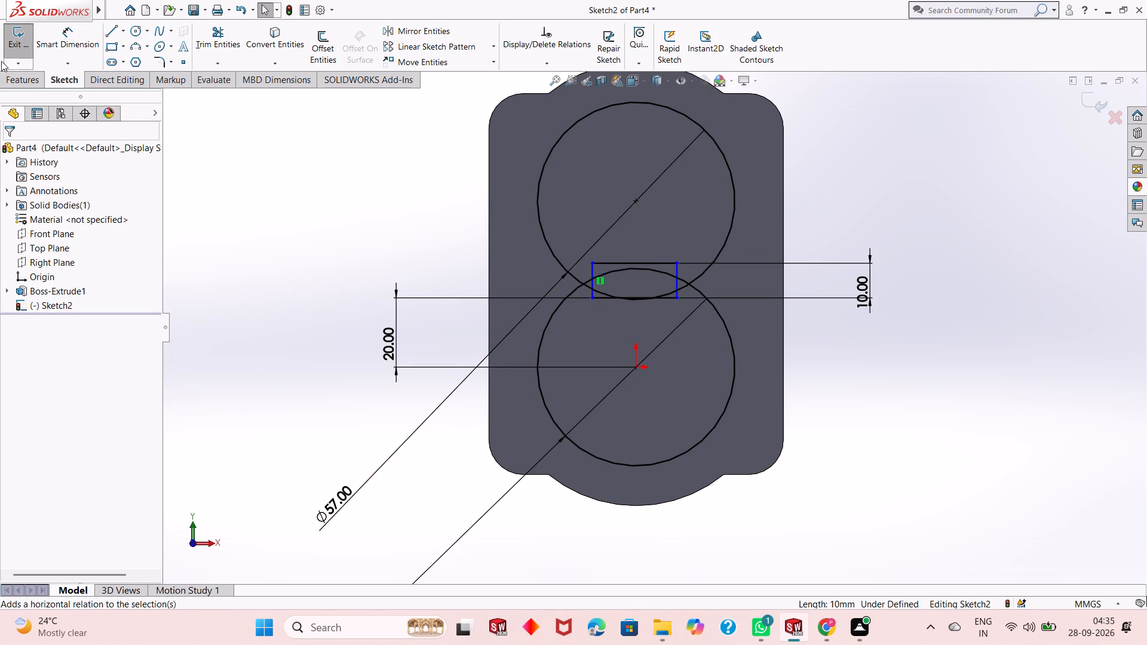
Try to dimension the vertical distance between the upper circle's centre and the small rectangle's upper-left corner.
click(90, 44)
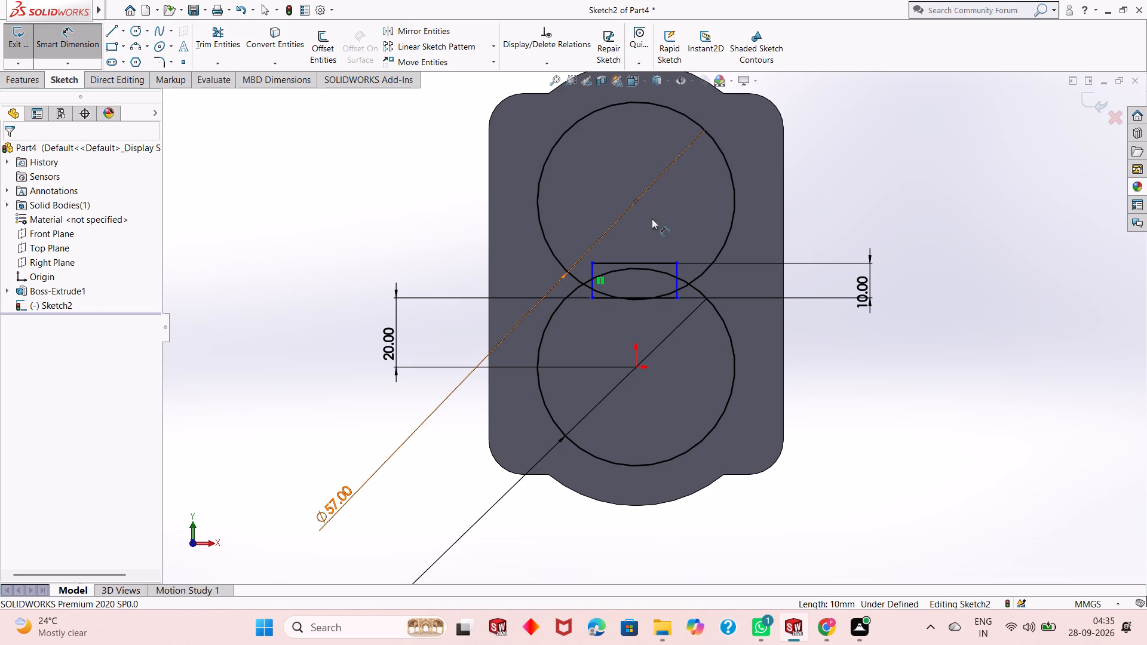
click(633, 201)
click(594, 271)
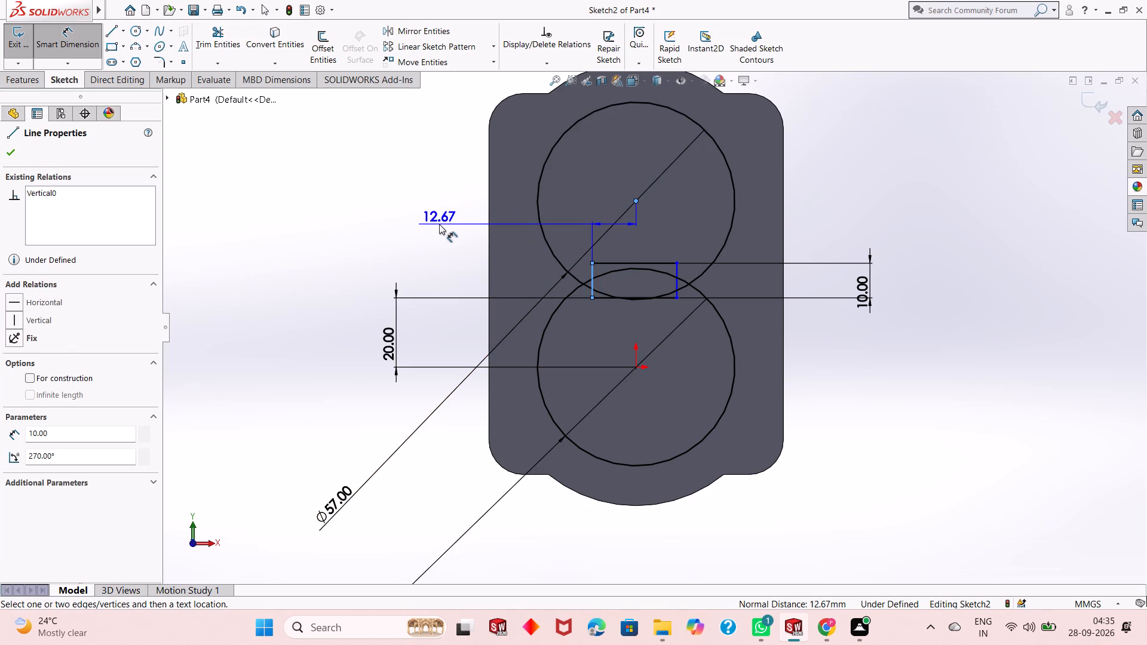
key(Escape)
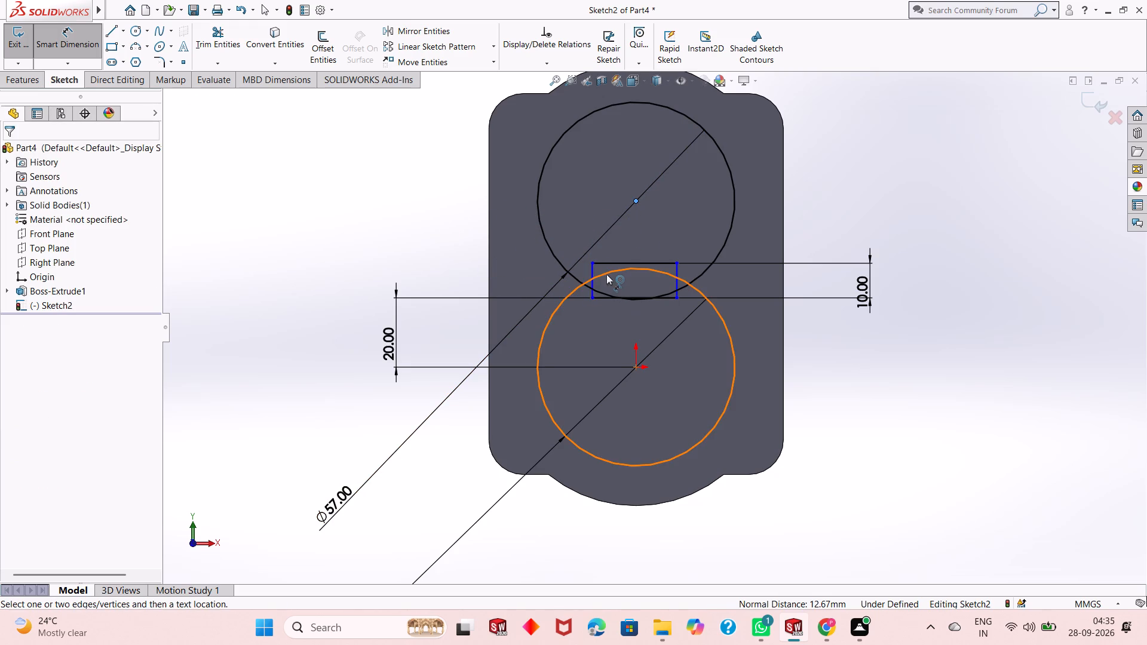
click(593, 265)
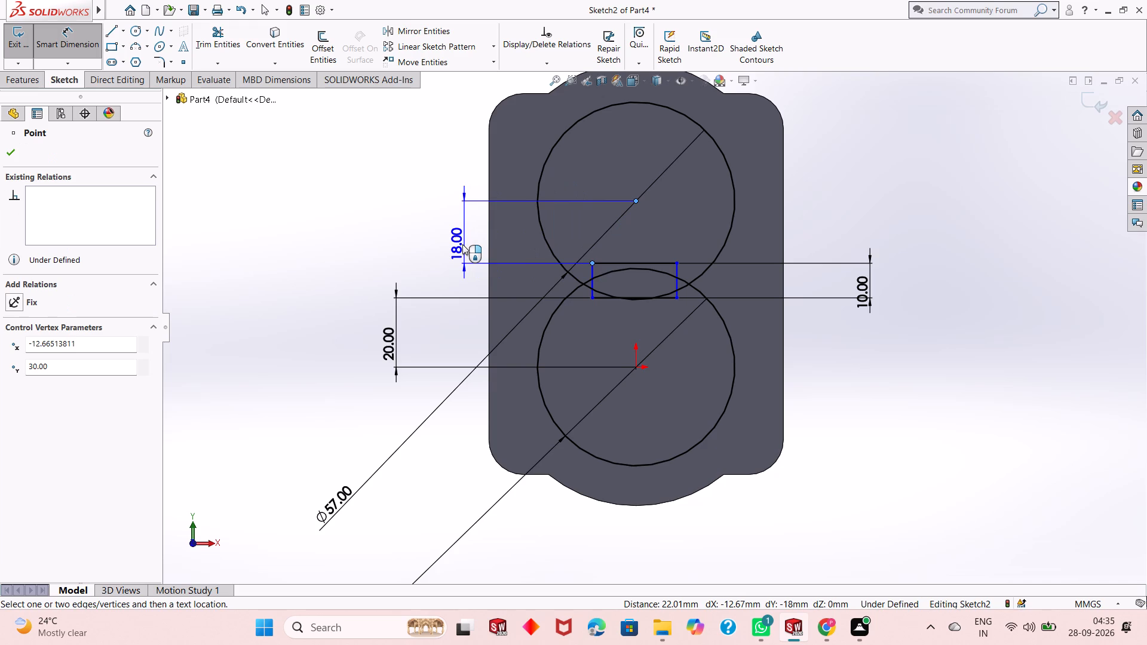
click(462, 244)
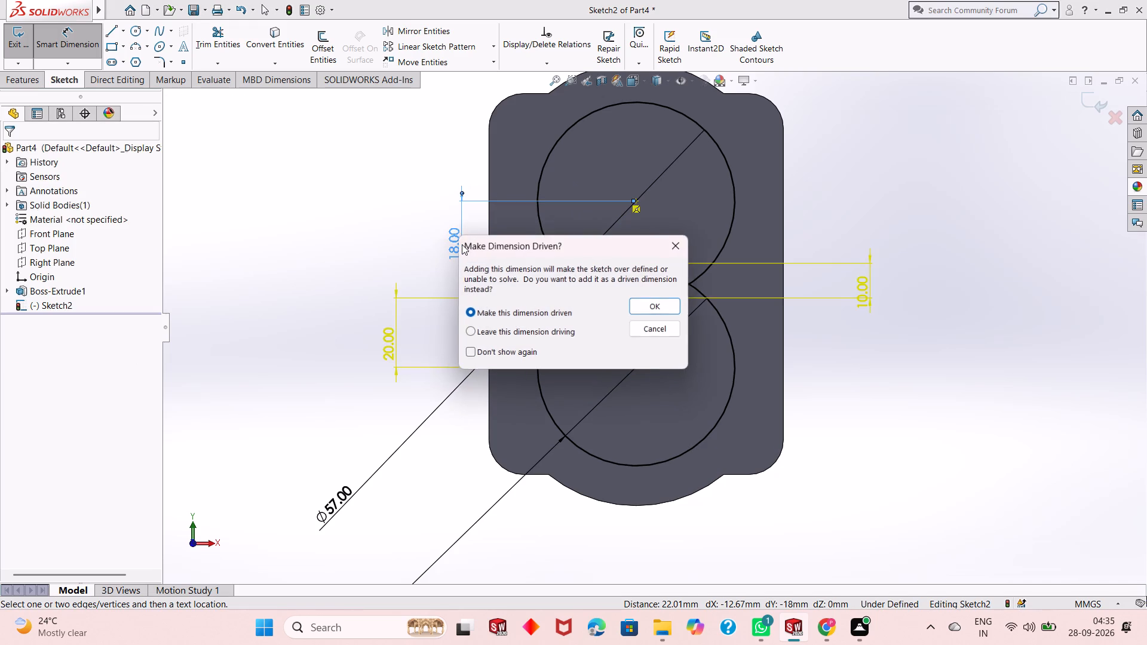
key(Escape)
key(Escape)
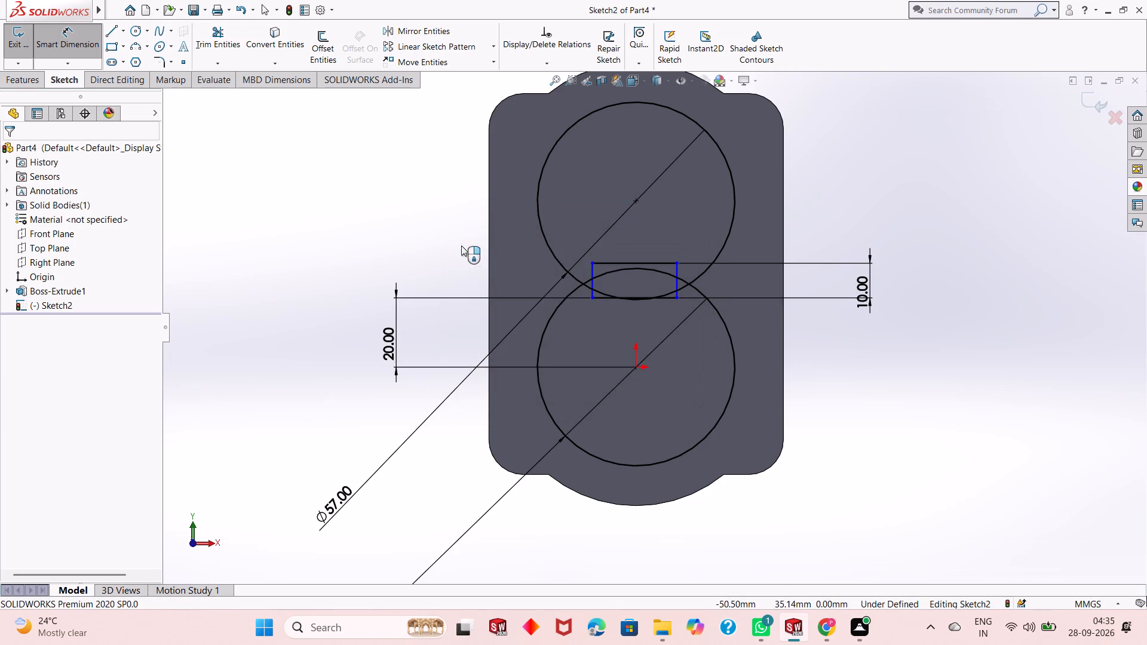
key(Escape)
Set the vertical distance between the rectangle's lower-left corner and the origin to 19 mm.
double_click(390, 338)
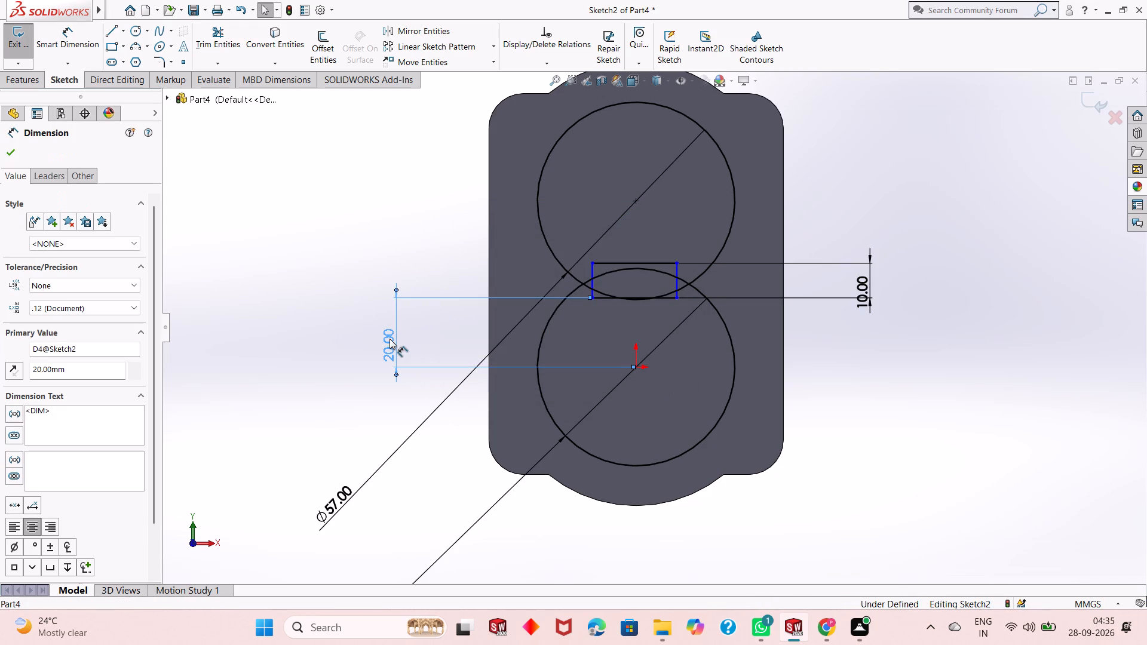
text(19)
key(Return)
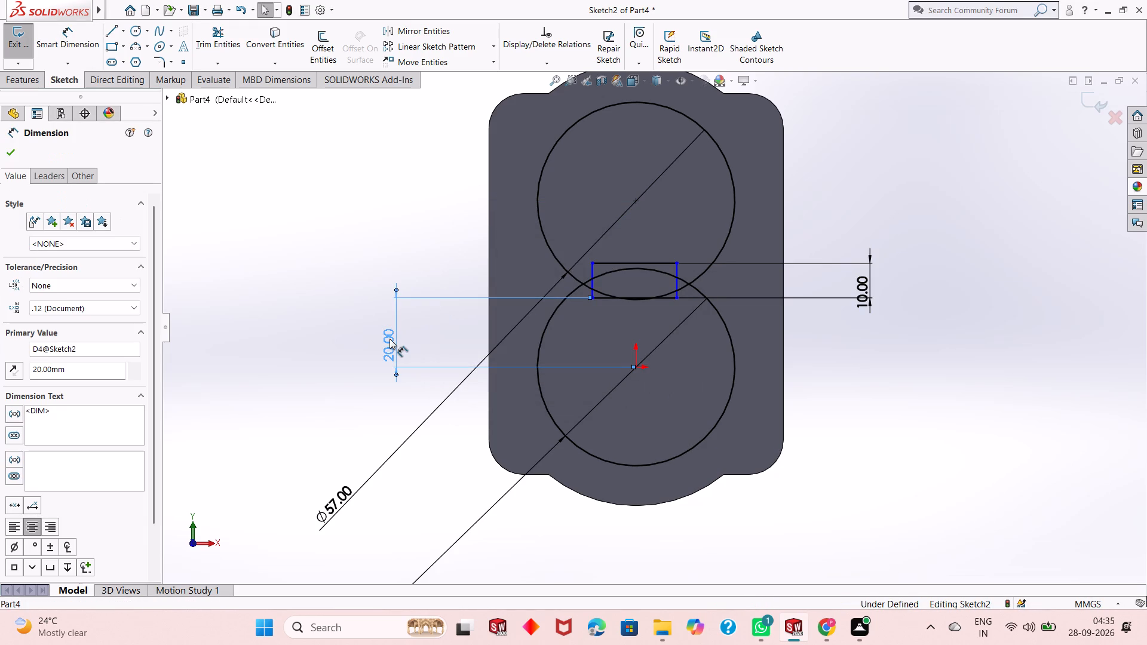
click(390, 338)
click(390, 336)
double_click(390, 336)
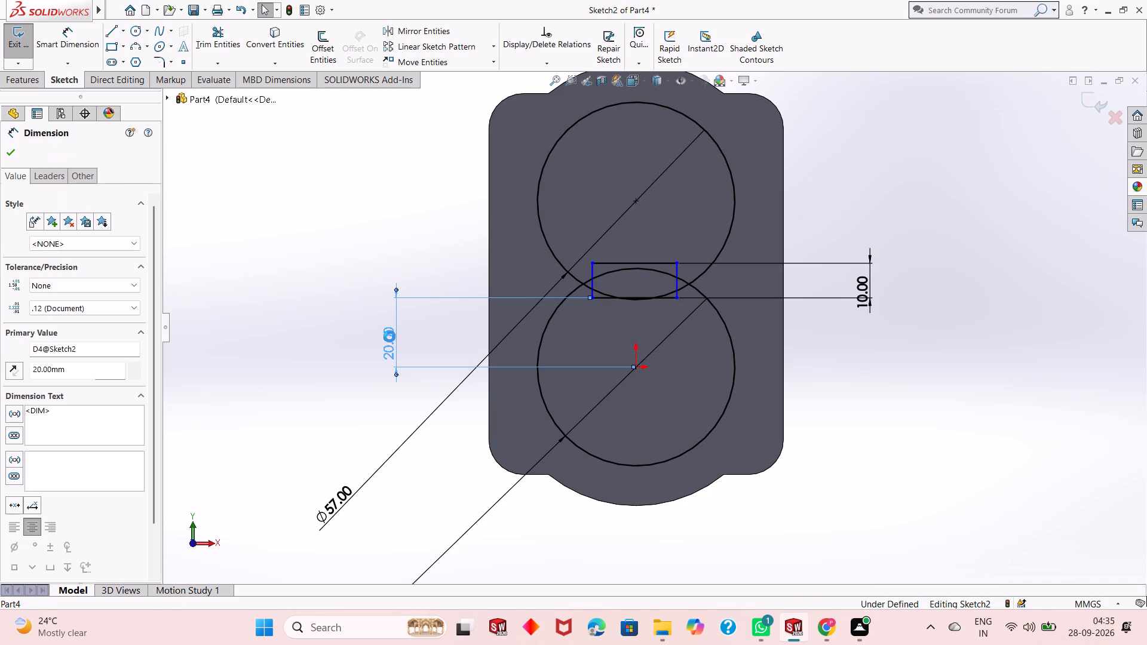
text(19)
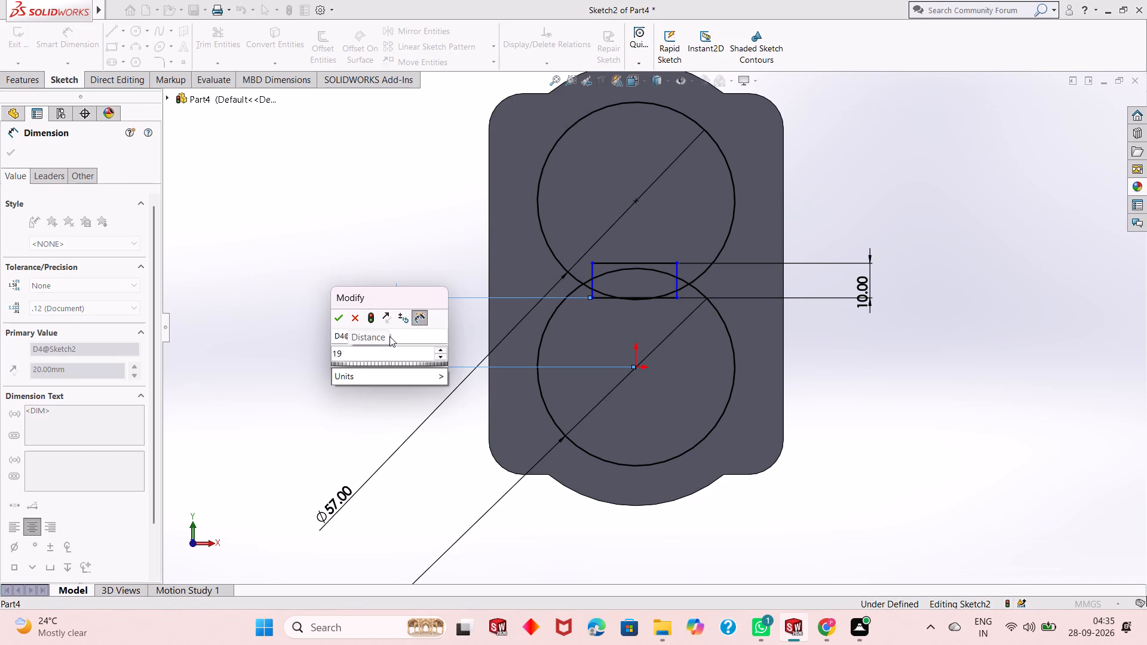
key(Return)
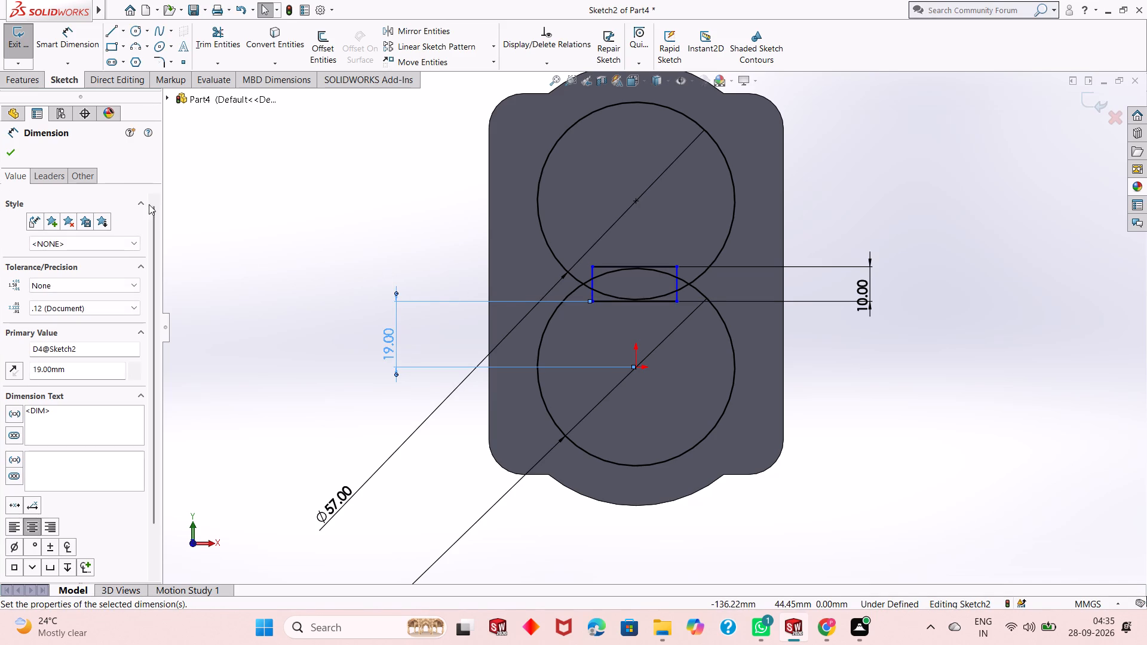
click(7, 150)
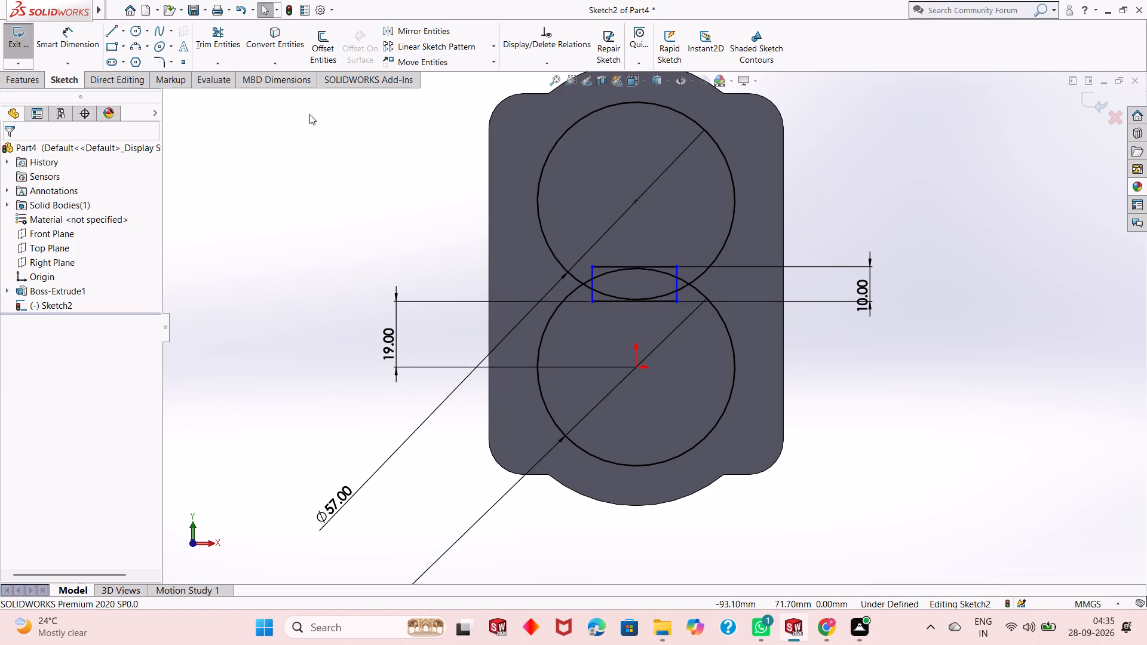
Dimension the width of the small rectangle between the circles as 45 mm along its bottom edge.
click(66, 37)
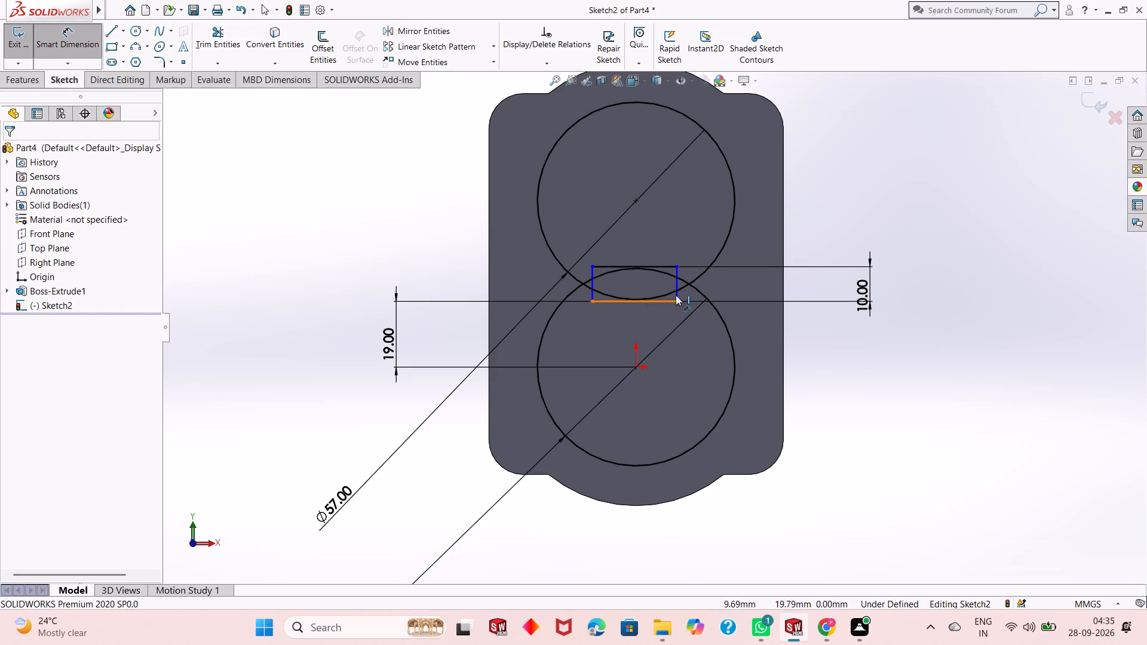
scroll(639, 269, down, 3)
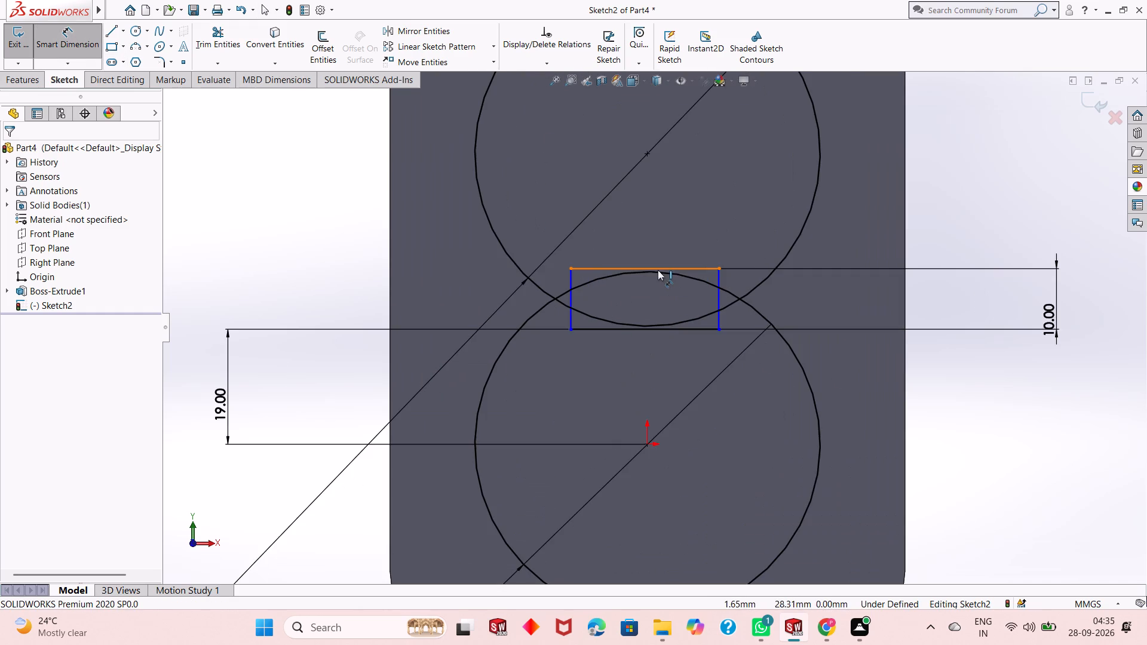
click(632, 330)
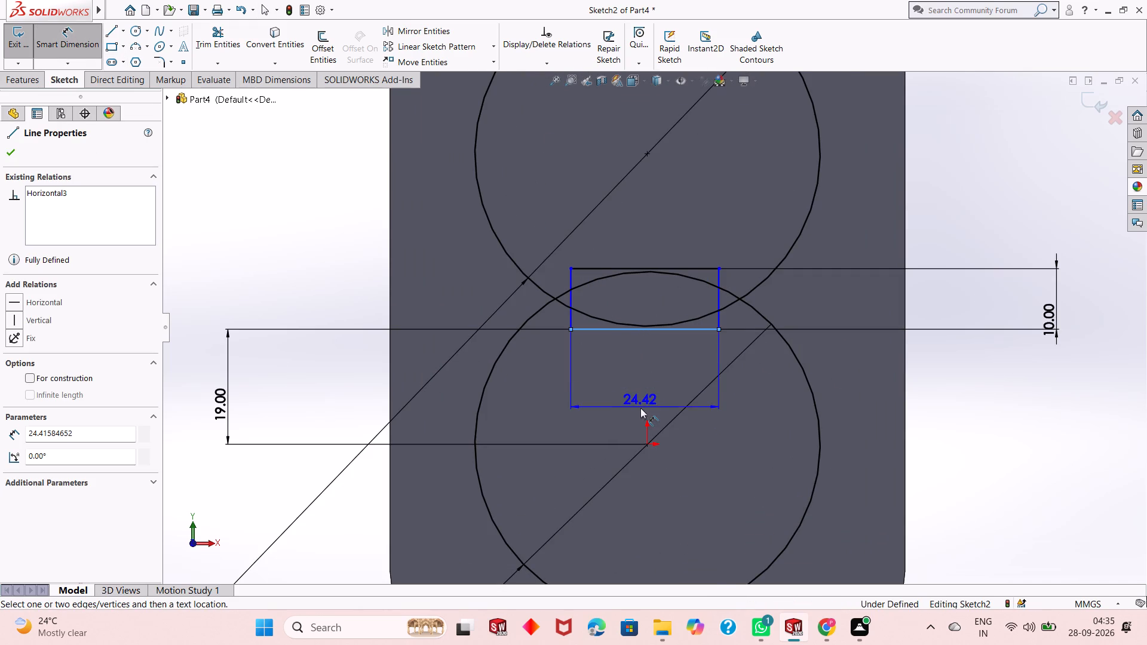
click(658, 365)
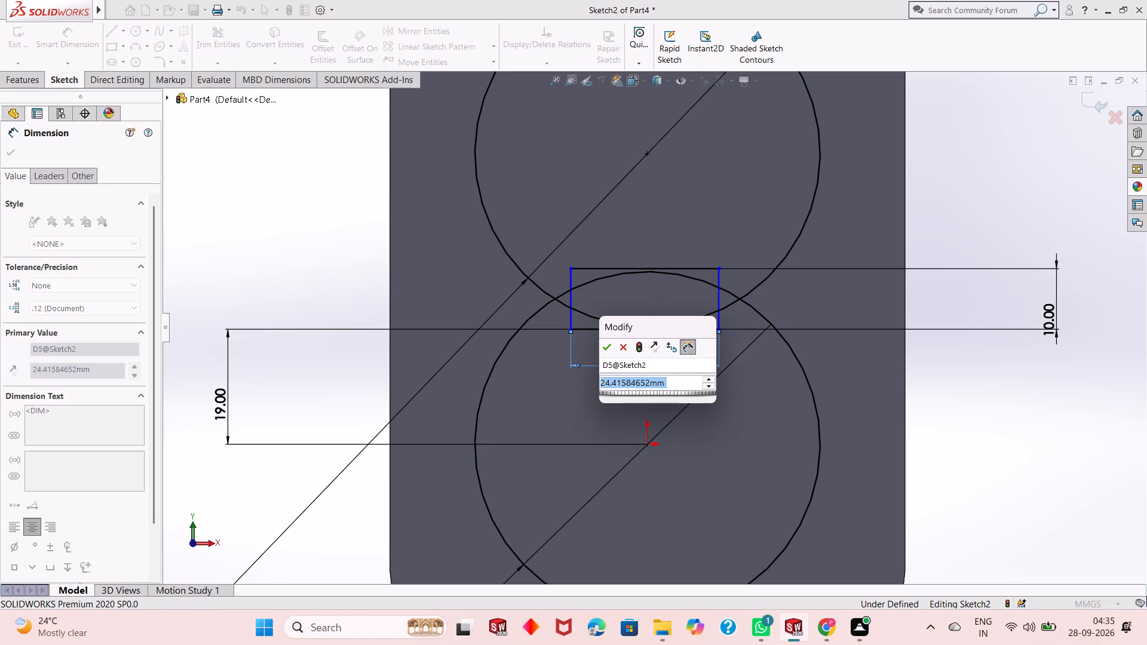
text(45)
key(Return)
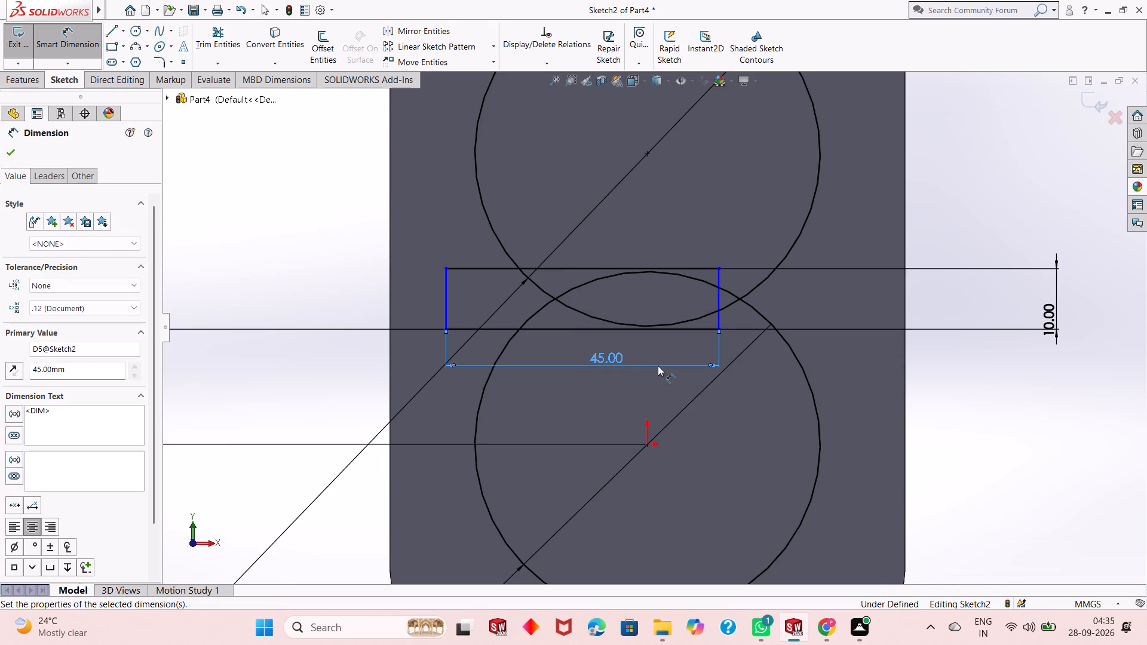
Dimension the horizontal distance from the rectangle's lower-left corner to the origin as 45/2 mm.
click(446, 328)
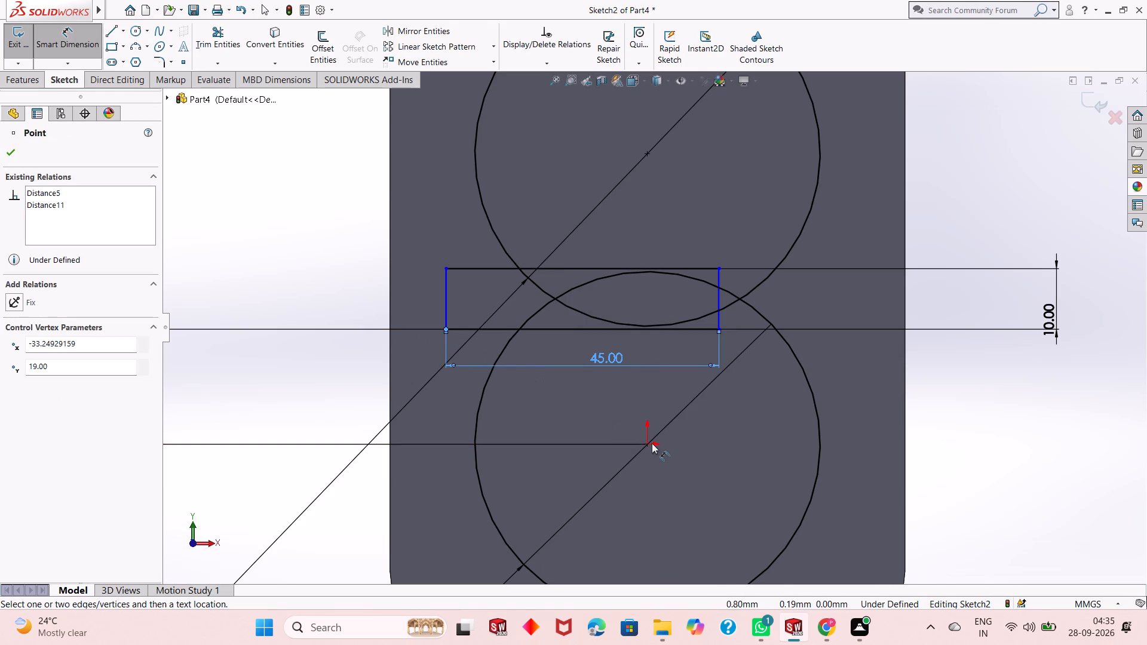
click(651, 443)
click(639, 524)
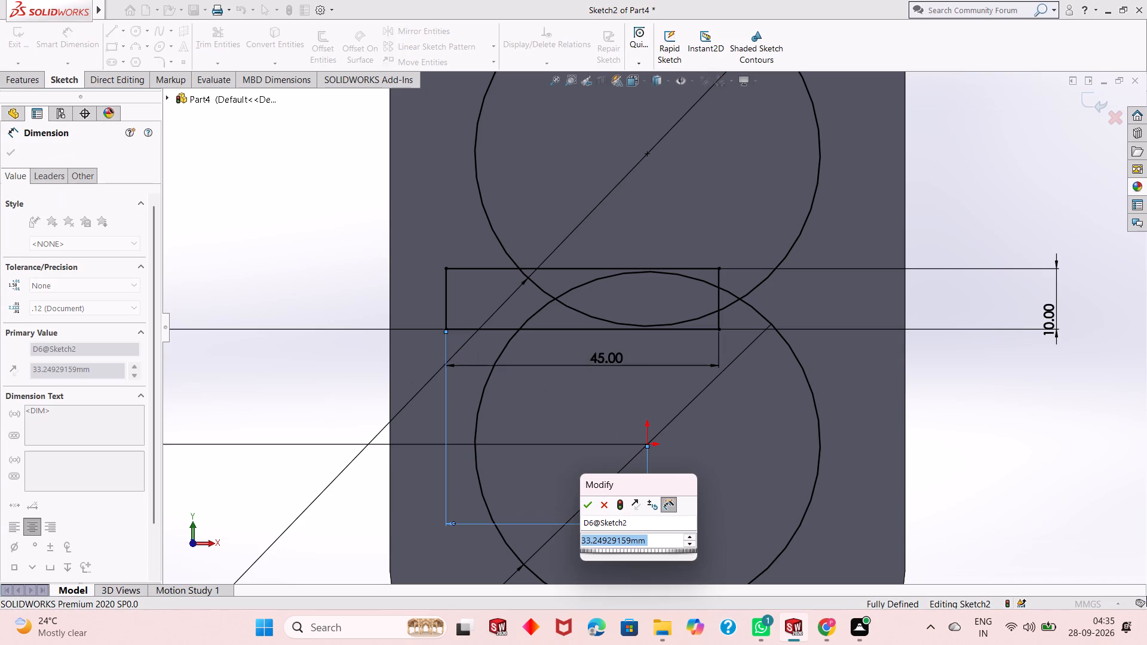
text(45/2)
key(Return)
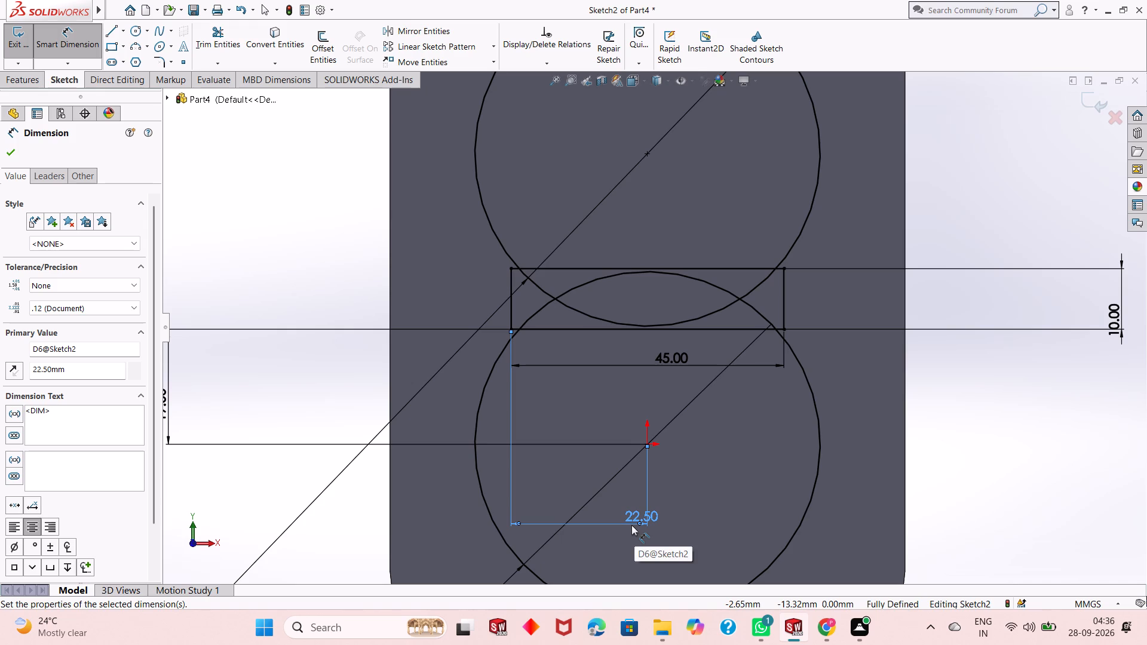
Set the height of the small rectangle to 15 mm.
scroll(640, 406, up, 1)
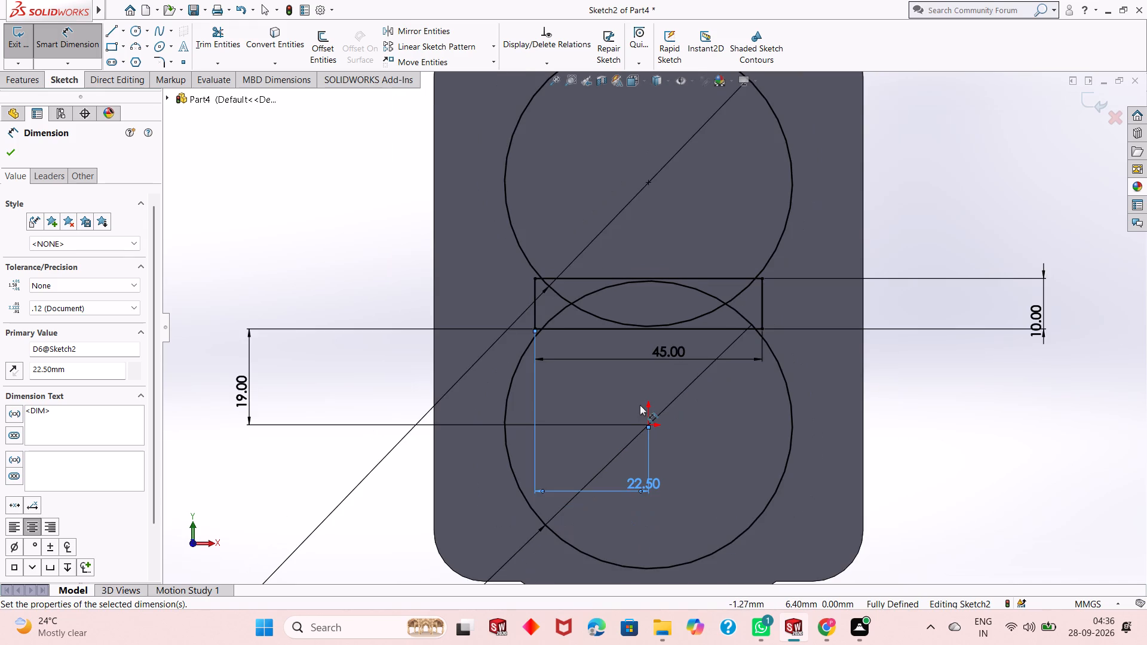
scroll(640, 405, up, 2)
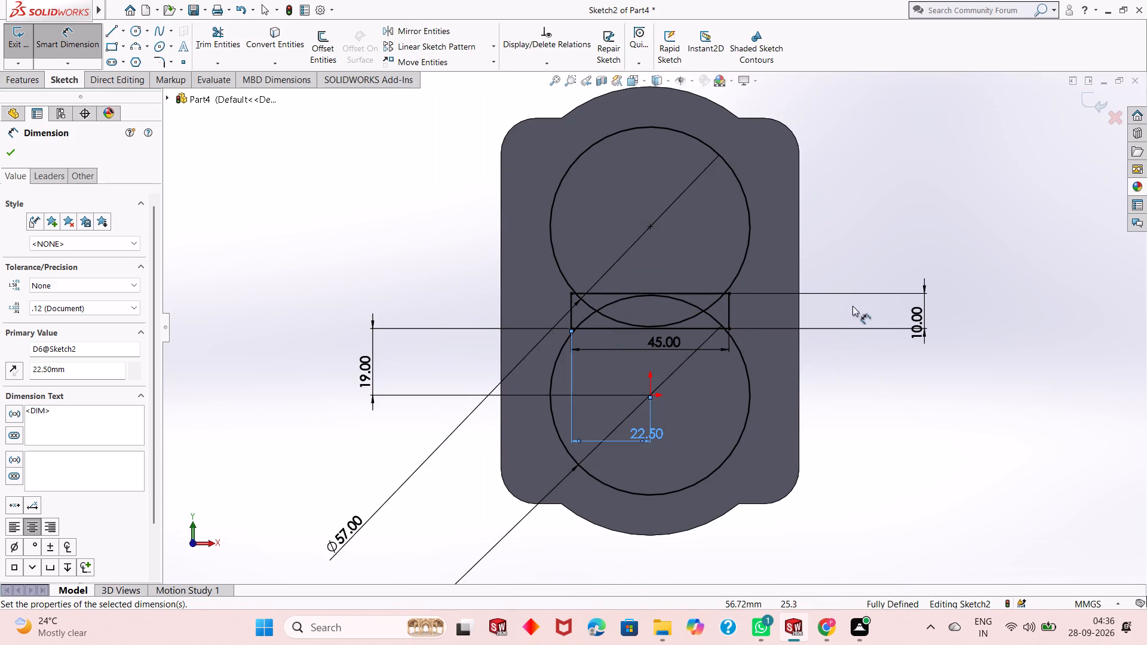
click(914, 325)
click(914, 325)
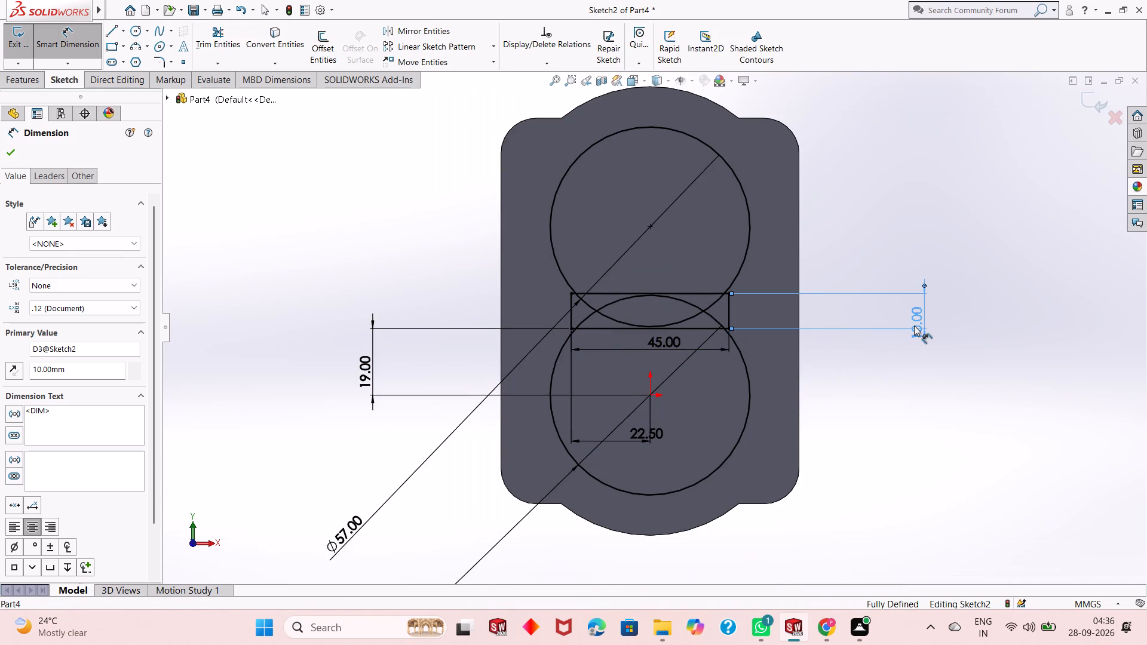
double_click(916, 325)
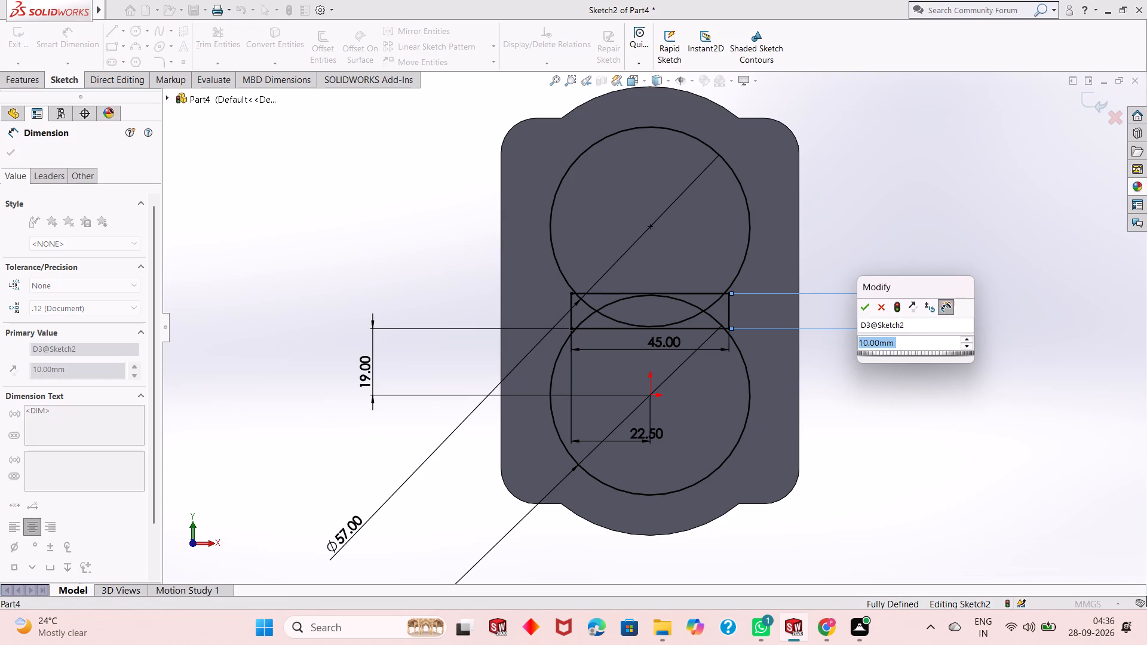
text(15)
key(Return)
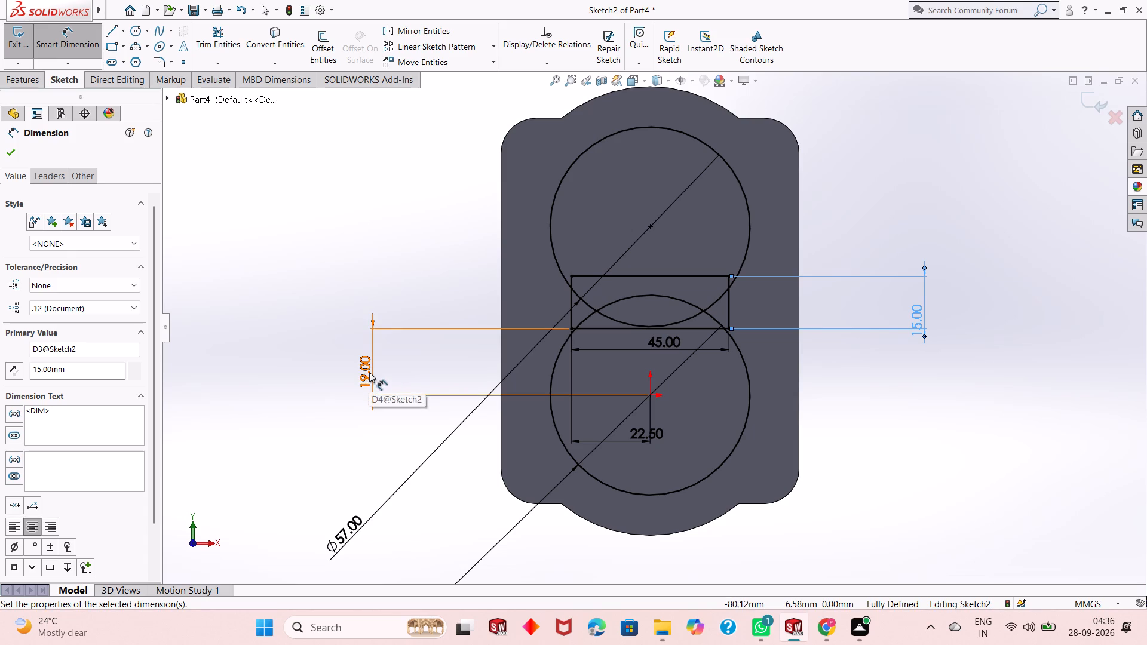
Check the vertical distance between the upper circle's centre and the rectangle's upper-left corner with a dimension preview.
click(651, 224)
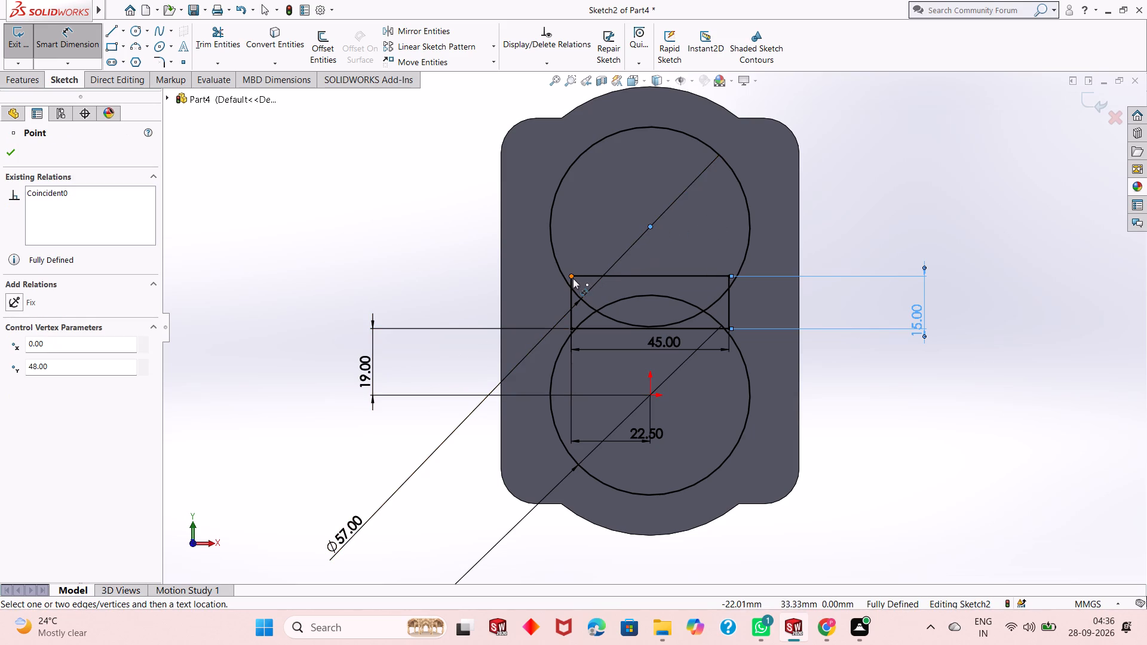
click(573, 278)
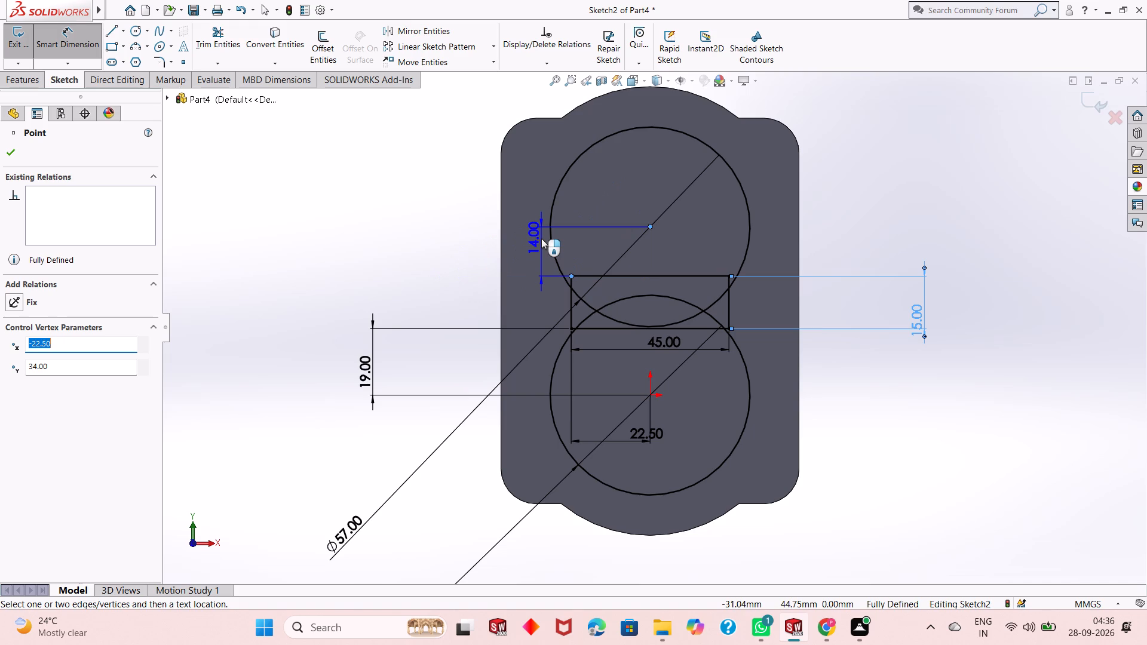
key(Escape)
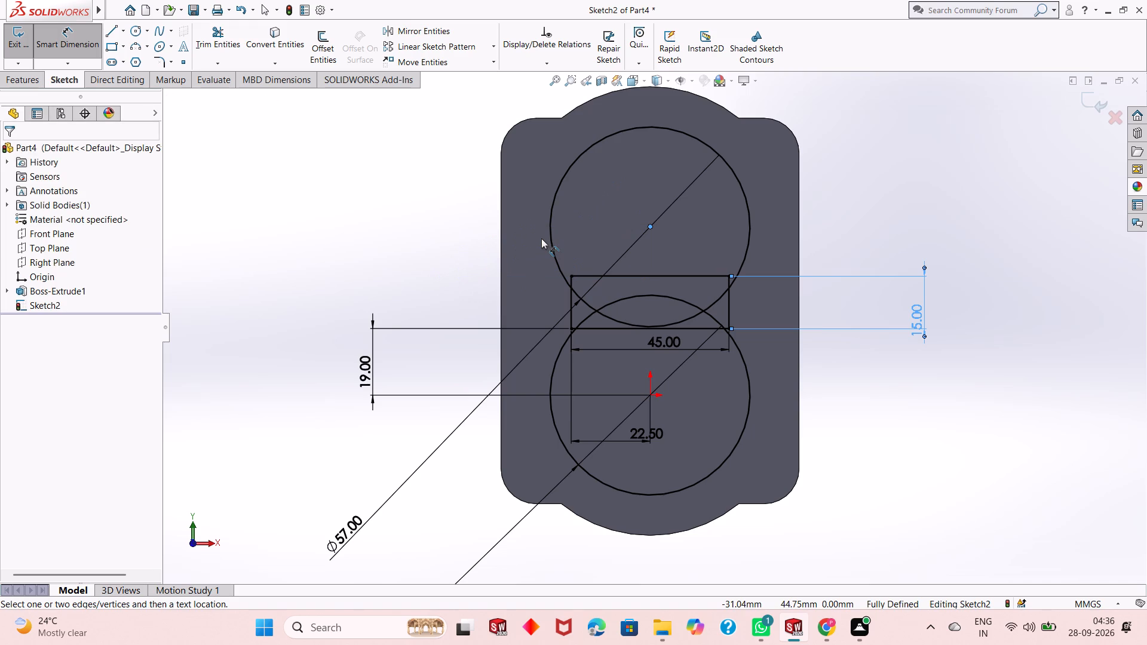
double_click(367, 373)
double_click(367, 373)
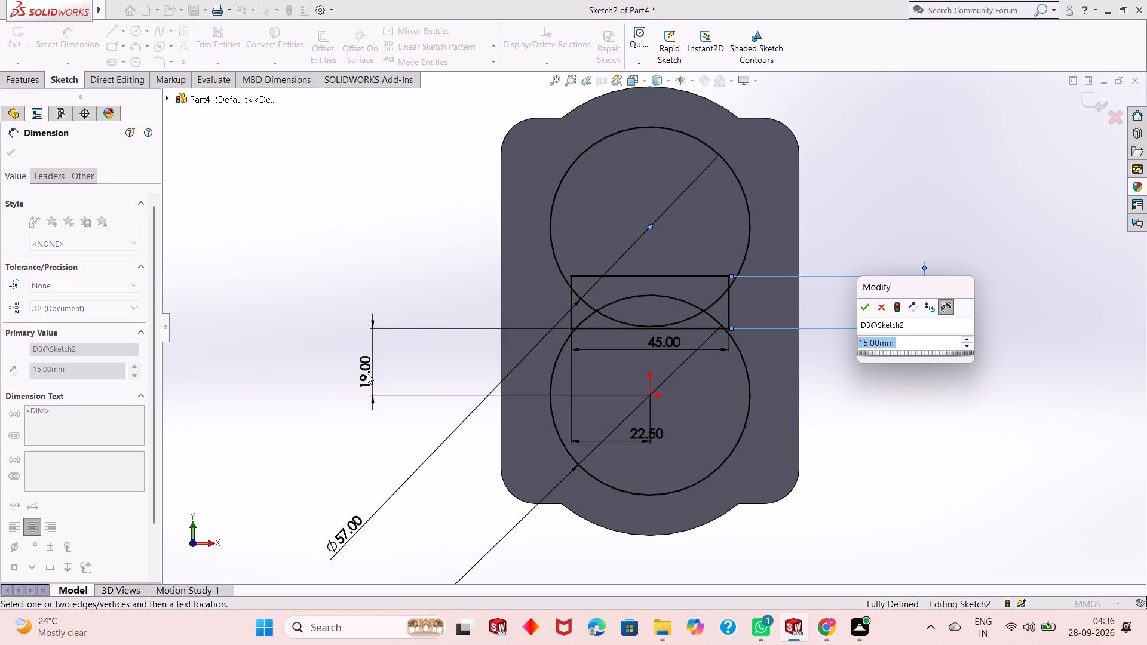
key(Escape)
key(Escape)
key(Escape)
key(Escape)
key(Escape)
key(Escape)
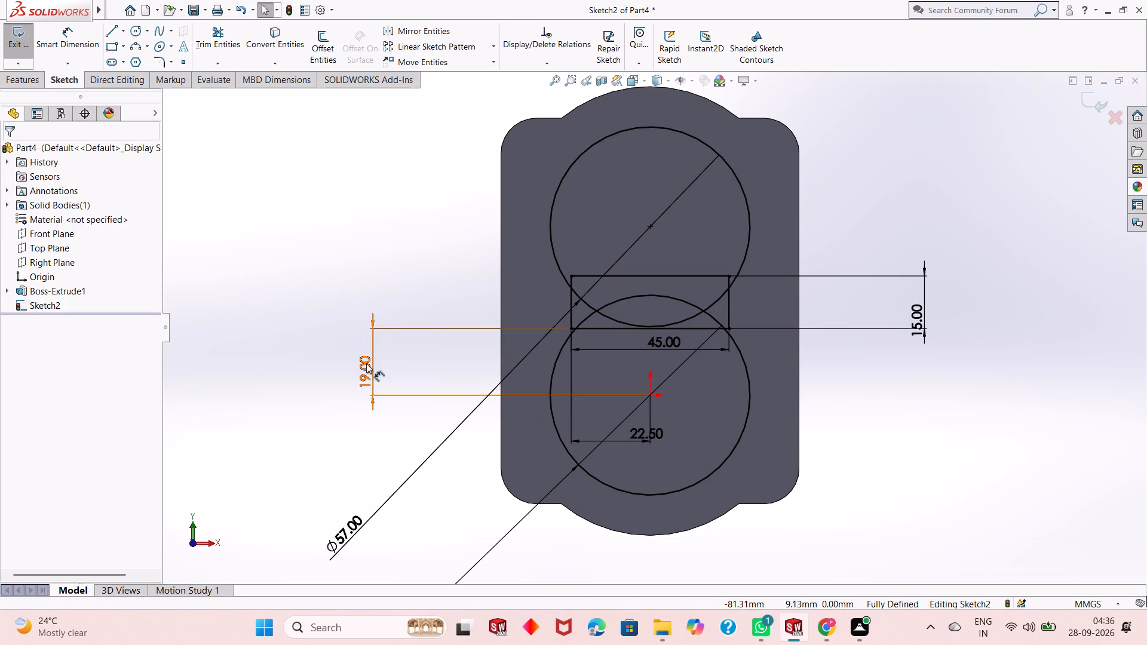
Set the vertical distance from the rectangle's lower-left corner to the origin to 16.5 mm.
double_click(366, 363)
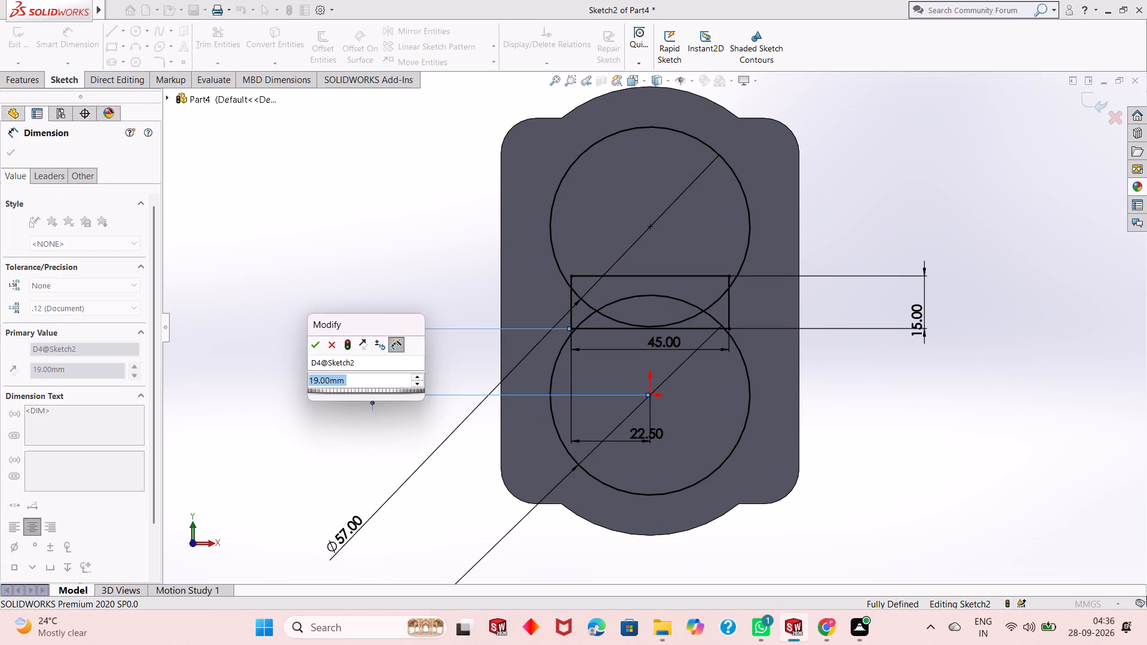
text(16.)
key(5)
key(Return)
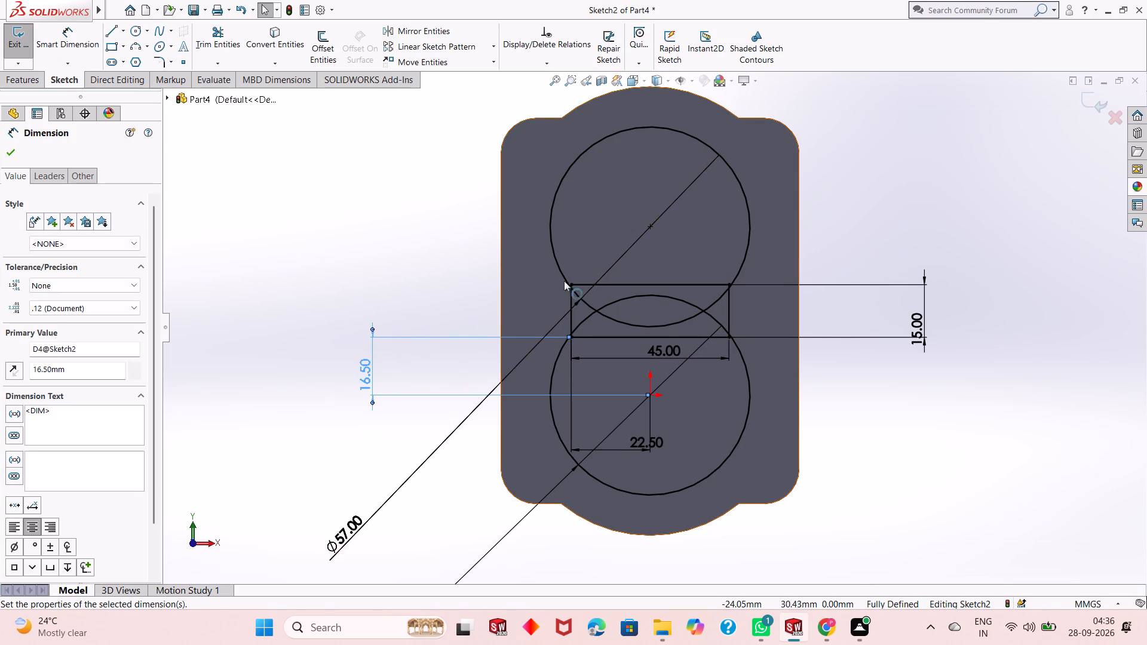
click(8, 149)
Check the vertical distance between the upper circle's centre and the rectangle's top edge with a dimension preview.
click(55, 41)
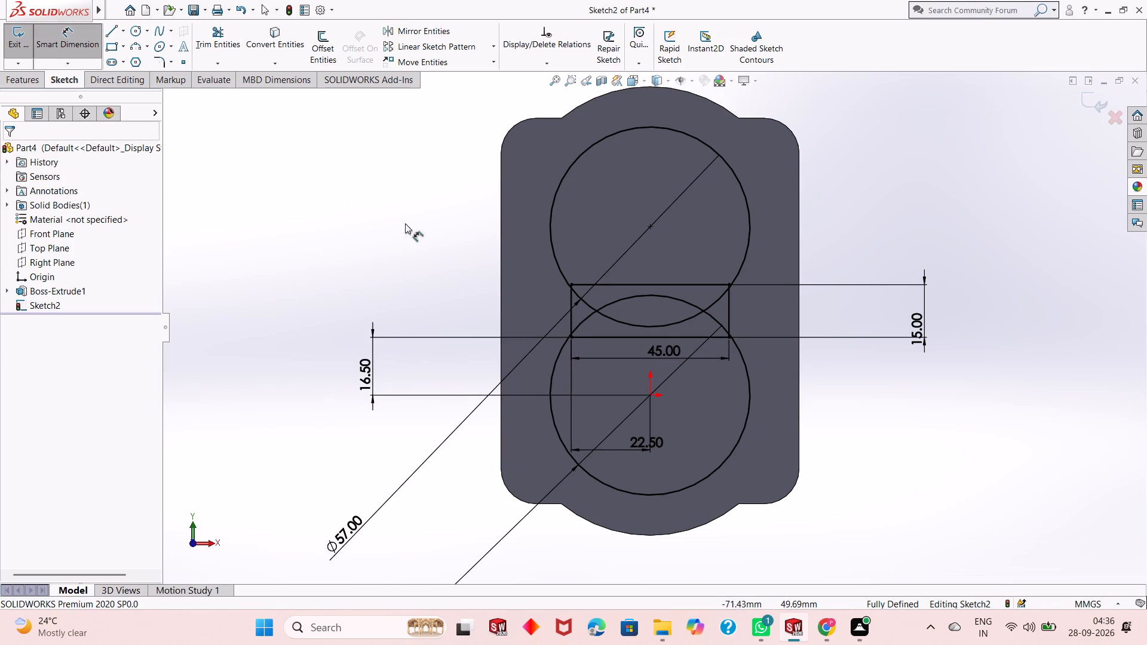
click(653, 226)
click(611, 285)
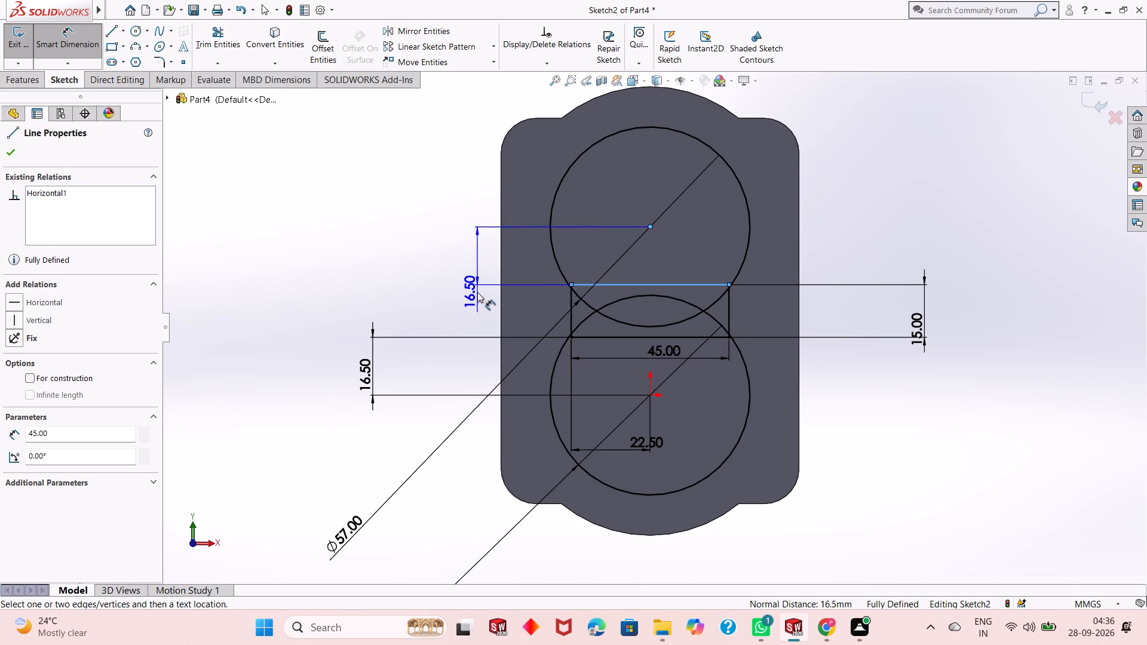
key(Escape)
key(Escape)
key(Escape)
Trim away the rectangle's top edge and the short end of its left side protruding above the upper circle.
scroll(599, 301, down, 2)
scroll(528, 303, down, 3)
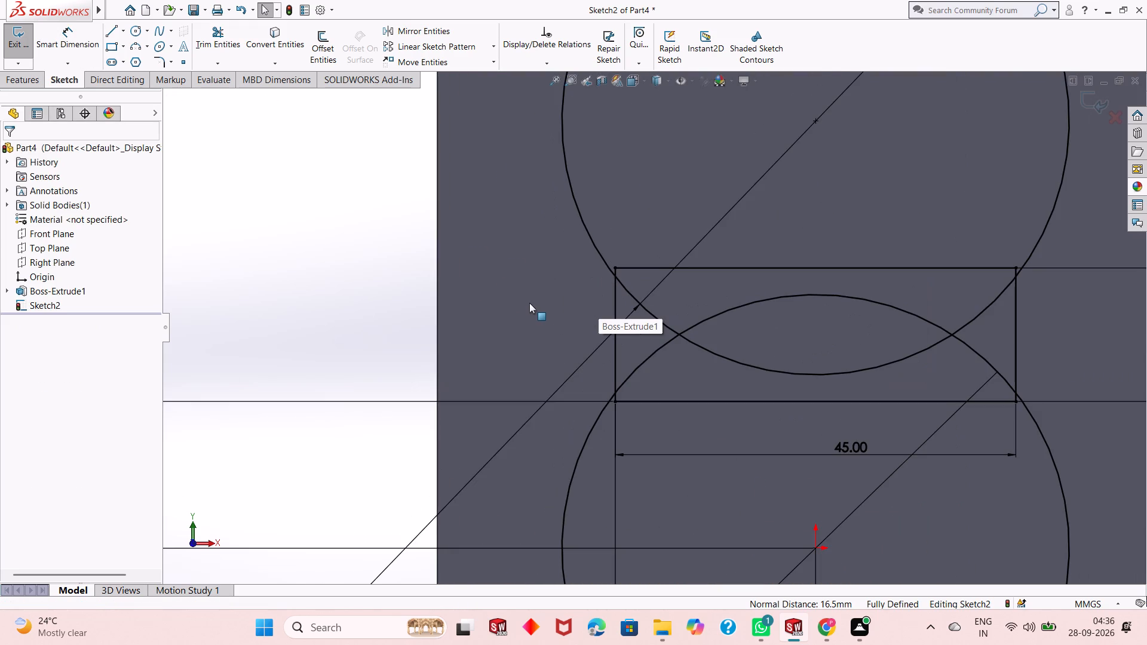
scroll(633, 248, down, 2)
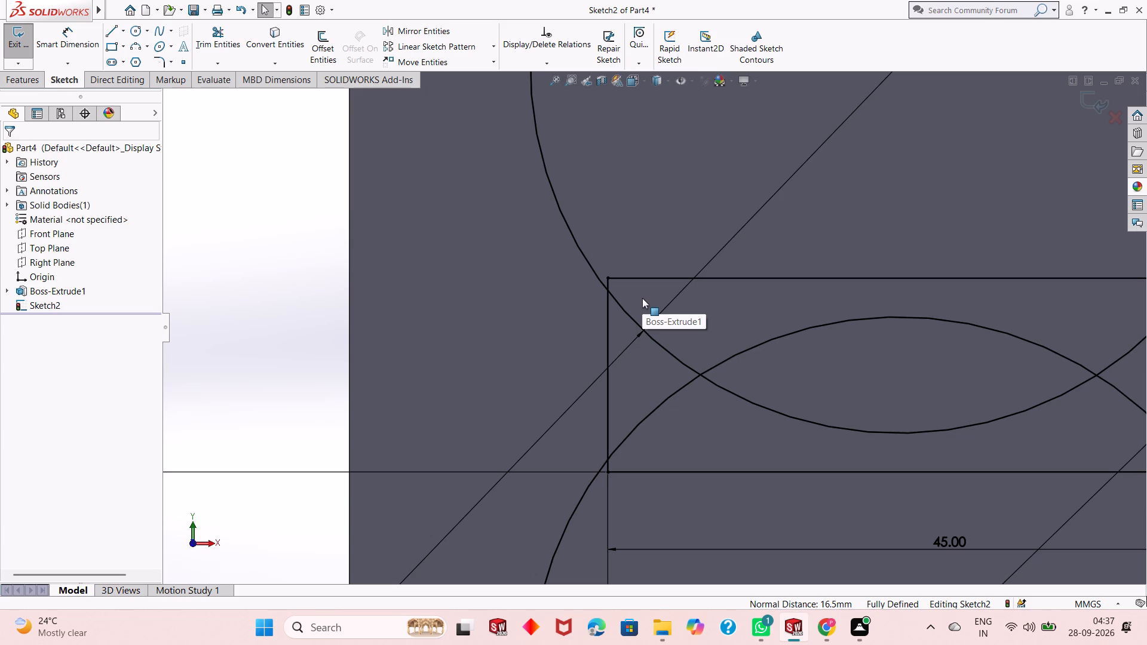
scroll(642, 298, down, 1)
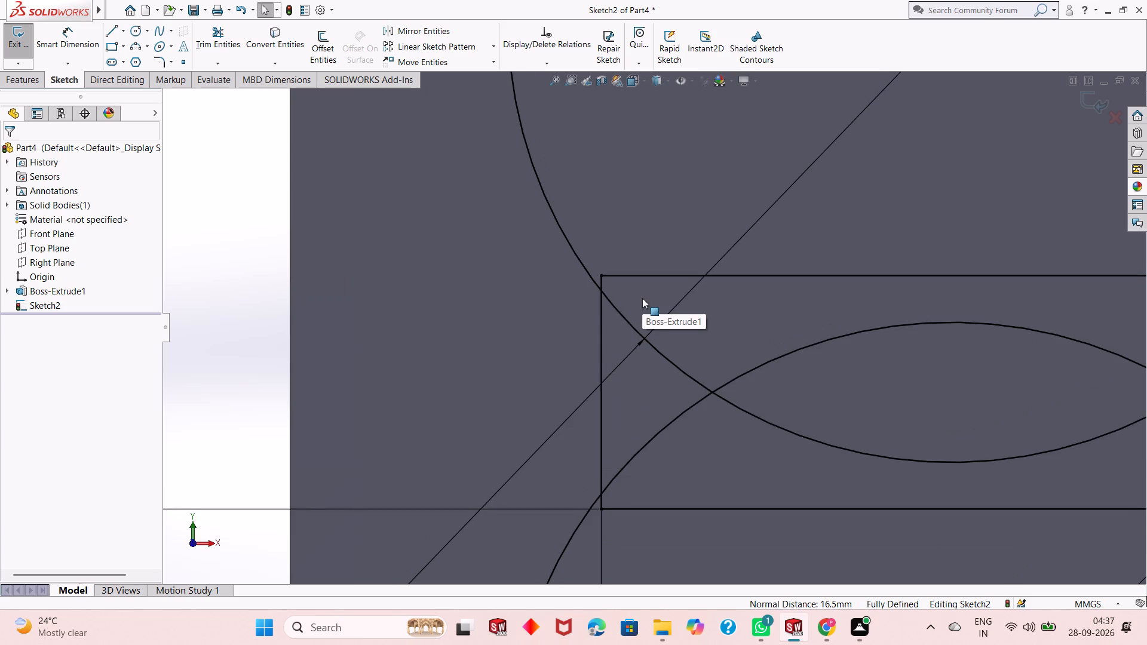
scroll(642, 298, down, 1)
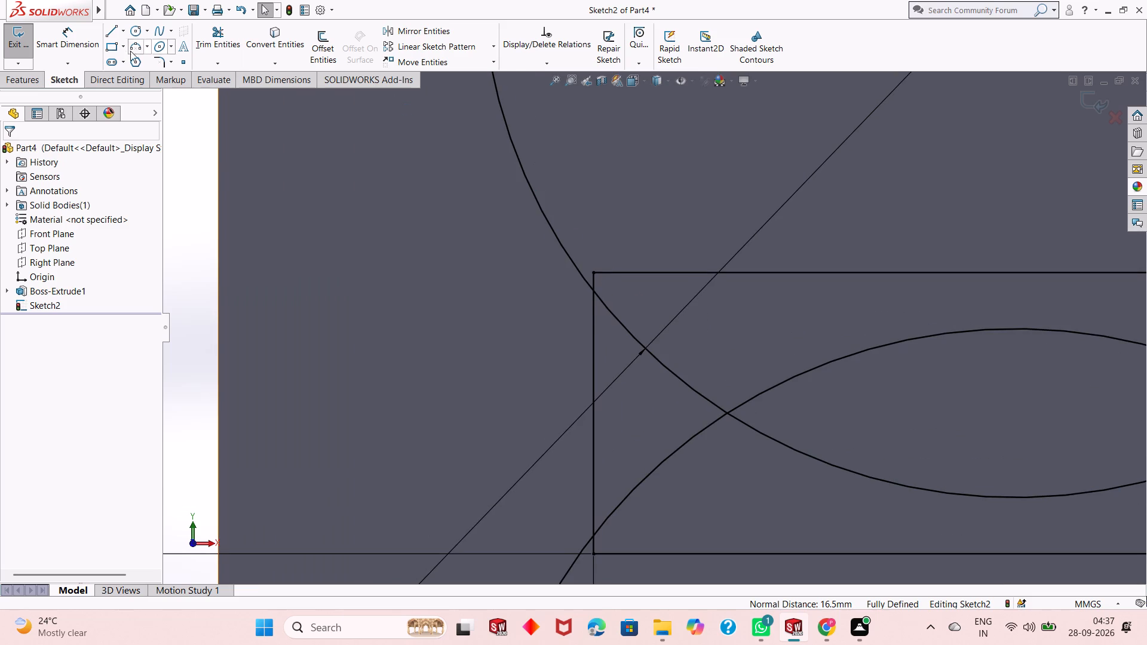
click(213, 45)
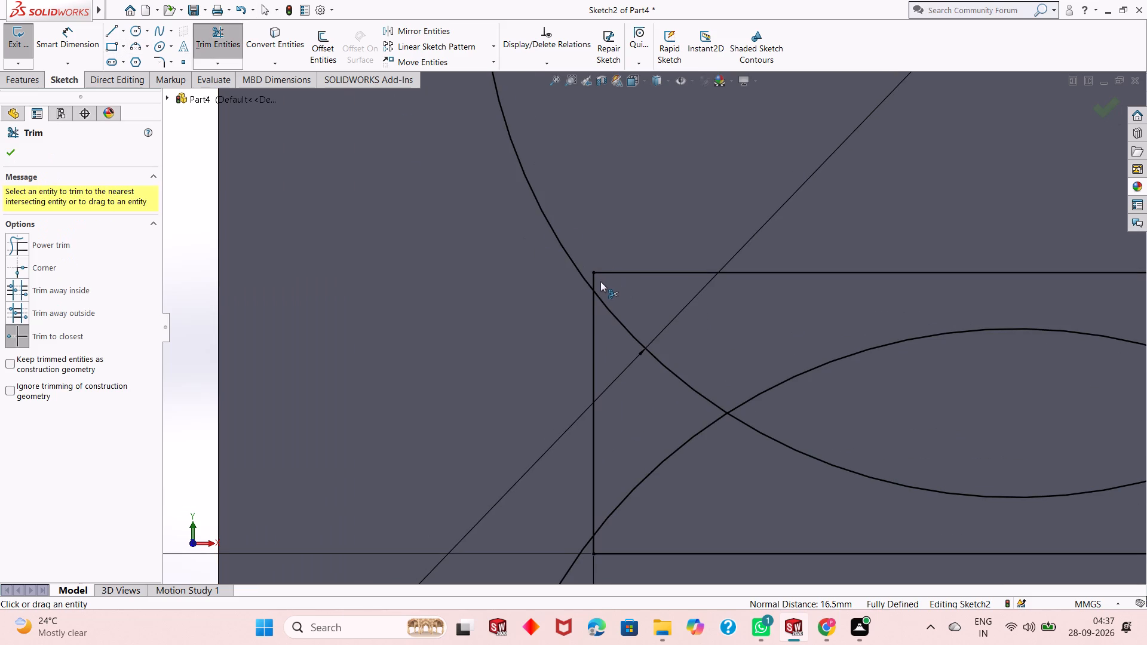
click(596, 281)
click(612, 271)
Trim the upper circle's arcs inside the rectangle and the lower circle's arc from its left side across the middle.
scroll(637, 317, up, 3)
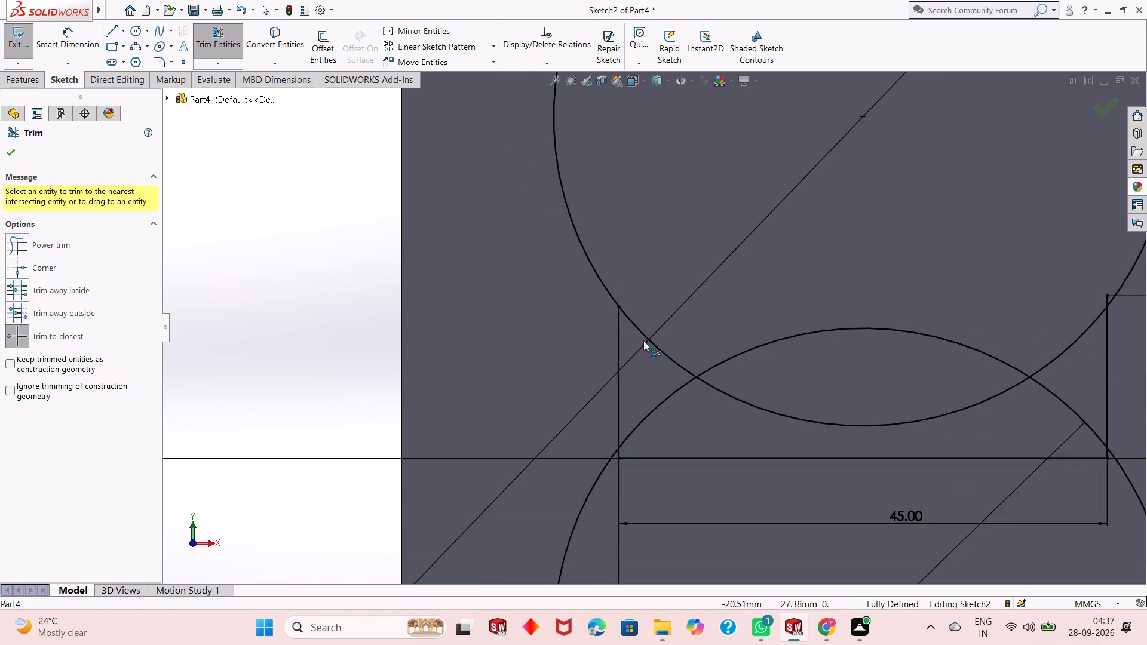
click(653, 343)
scroll(627, 341, up, 7)
scroll(704, 322, down, 3)
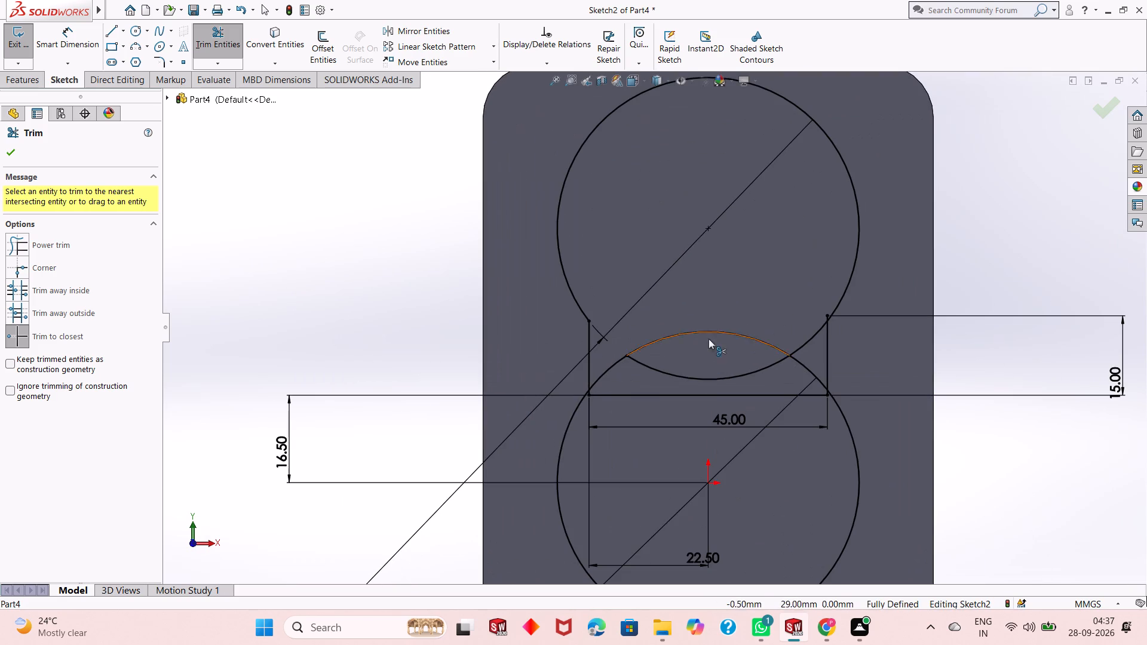
click(706, 379)
click(661, 337)
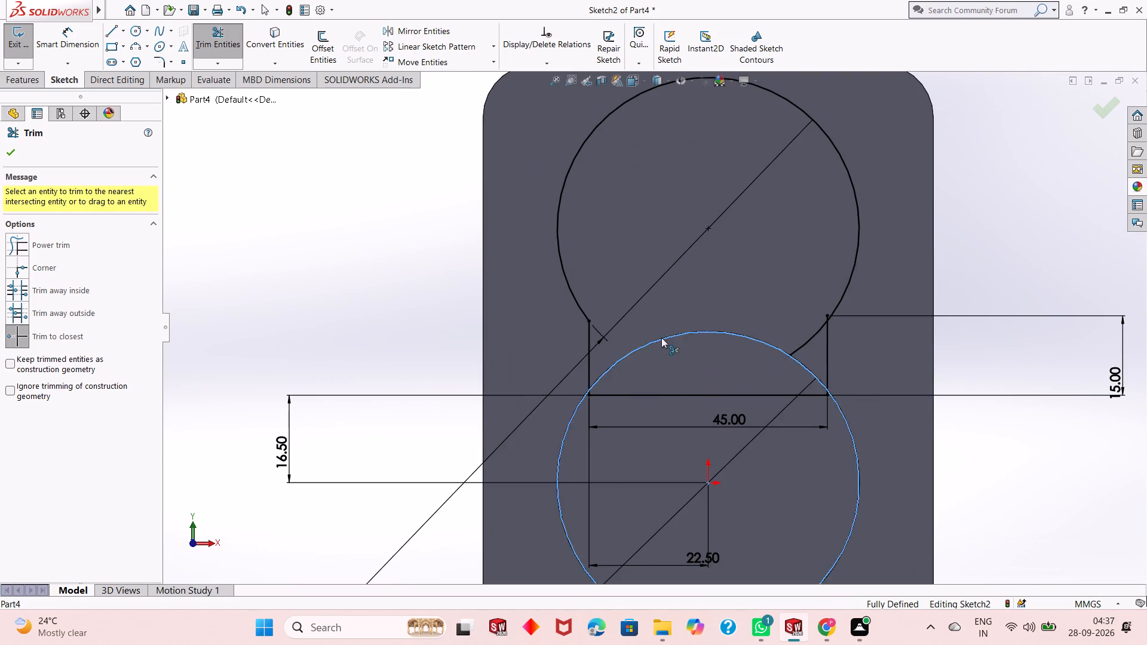
click(806, 341)
Trim the short upper end of the rectangle's right side at the upper circle, accepting deletion of its associated dimensions.
scroll(834, 292, down, 7)
scroll(758, 365, down, 1)
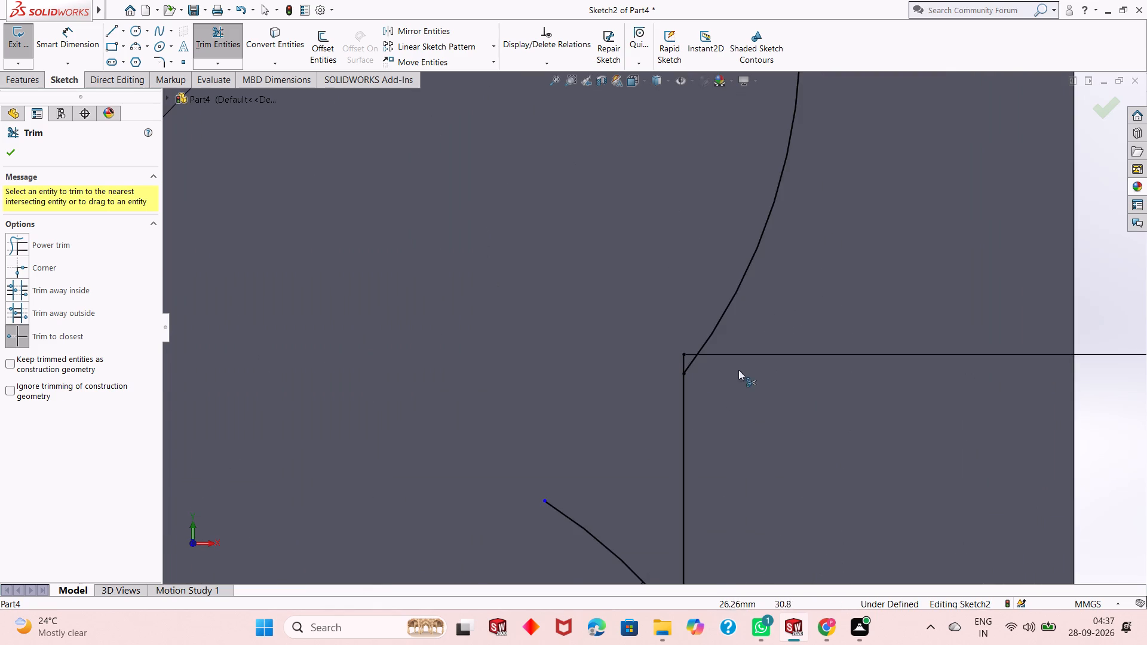
scroll(738, 370, down, 1)
click(642, 358)
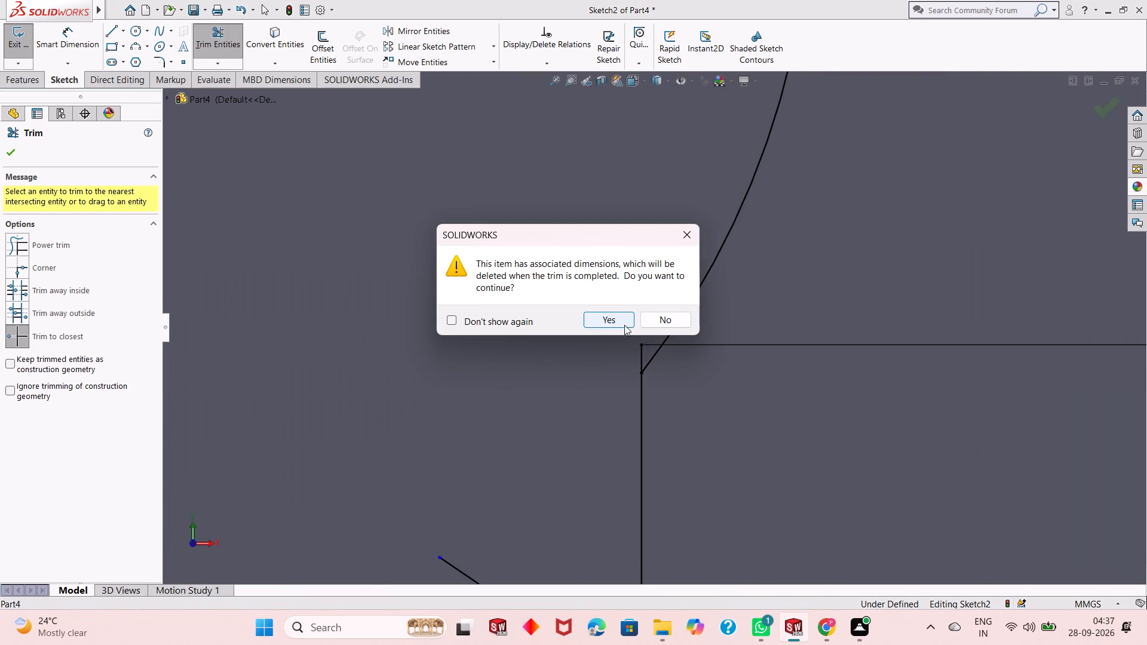
click(623, 325)
Trim away the rectangle's bottom edge and the remaining lower-circle arc inside its right side.
scroll(668, 368, up, 6)
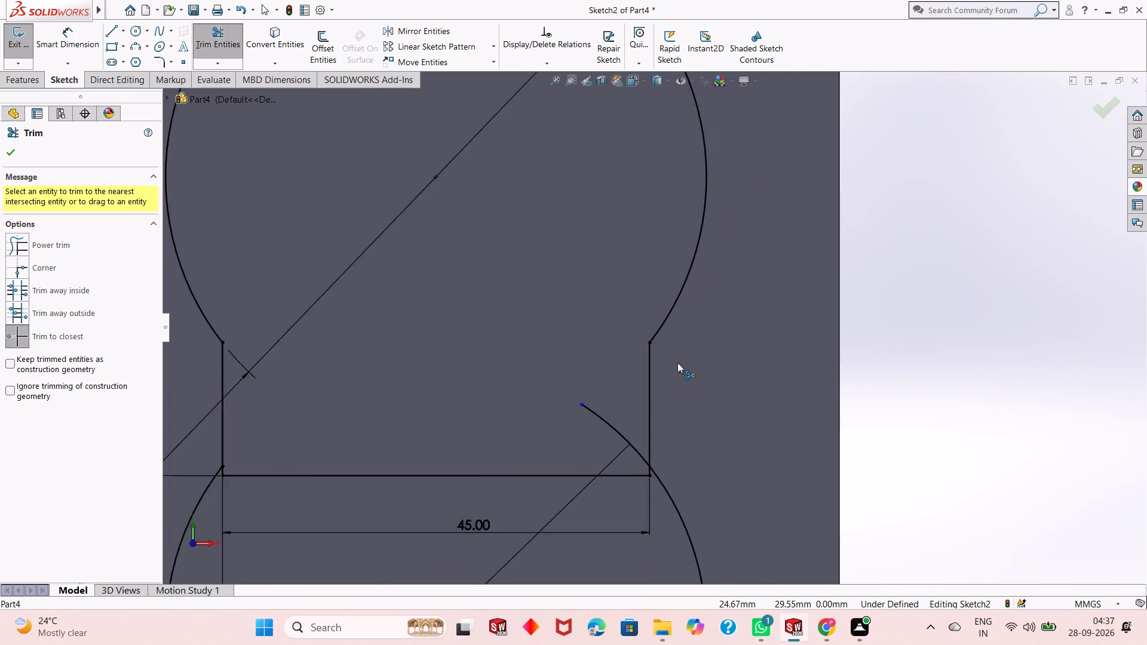
scroll(677, 363, up, 5)
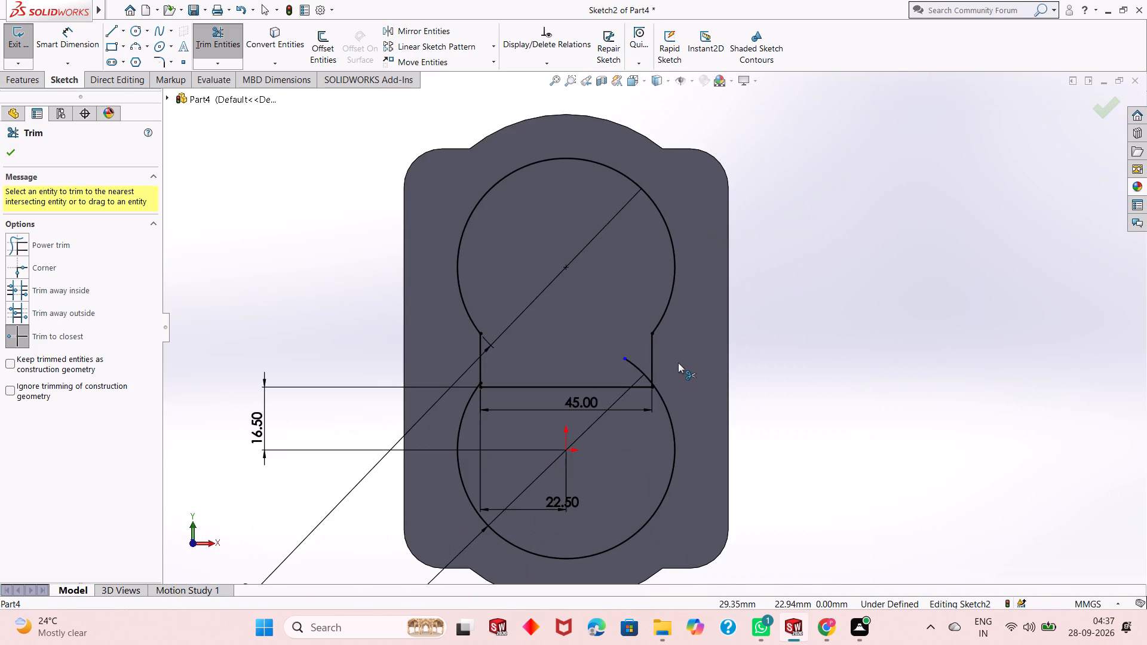
scroll(529, 345, down, 2)
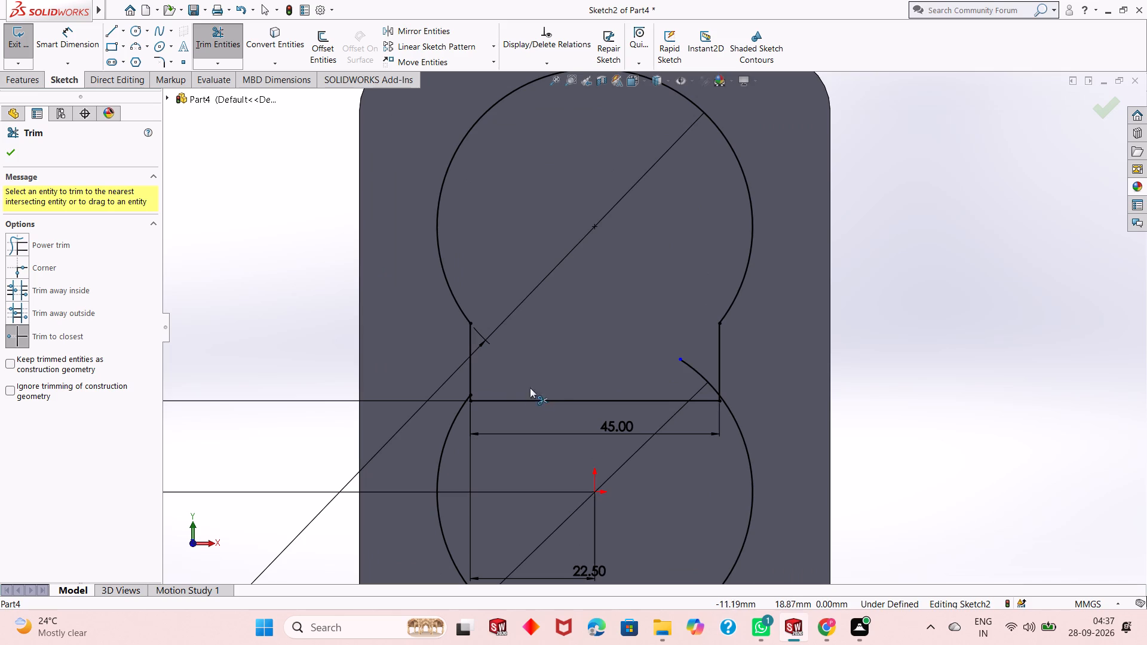
click(516, 401)
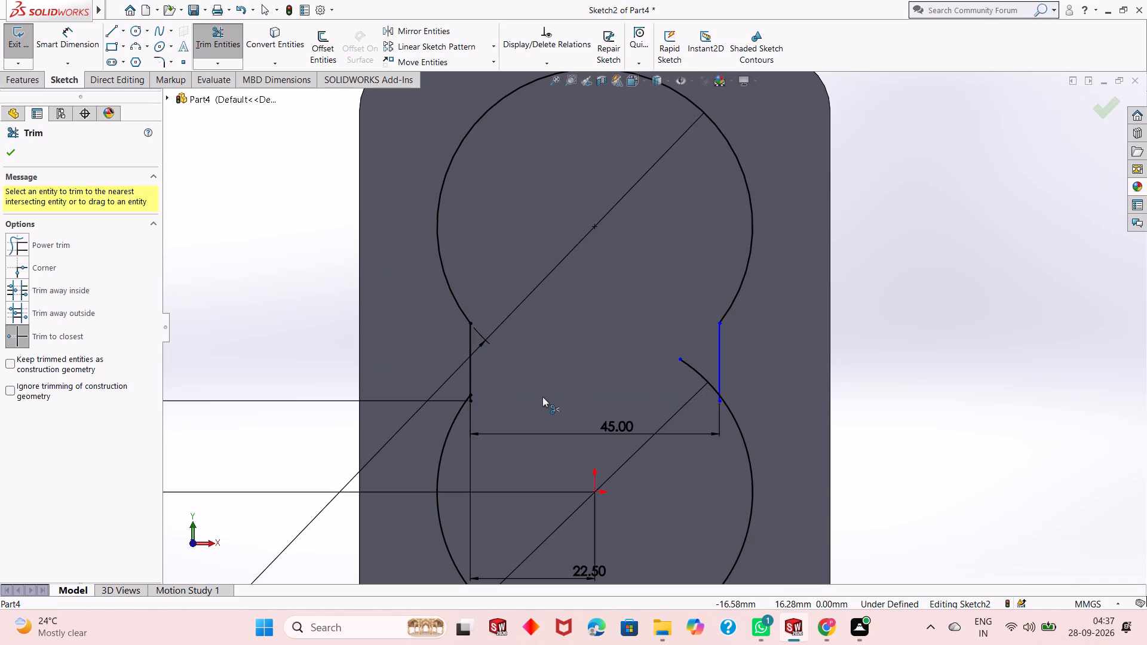
scroll(714, 391, down, 3)
click(694, 367)
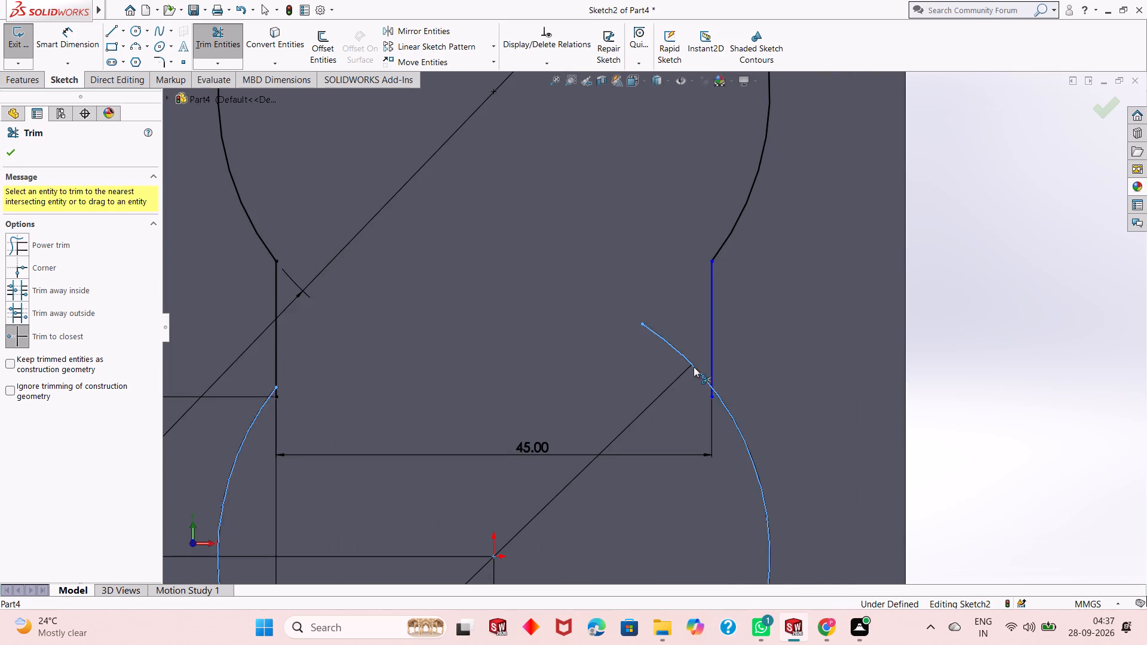
Trim the short lower ends of the rectangle's right and left sides at the lower circle, accepting deletion of the associated dimensions.
scroll(724, 408, down, 3)
click(689, 368)
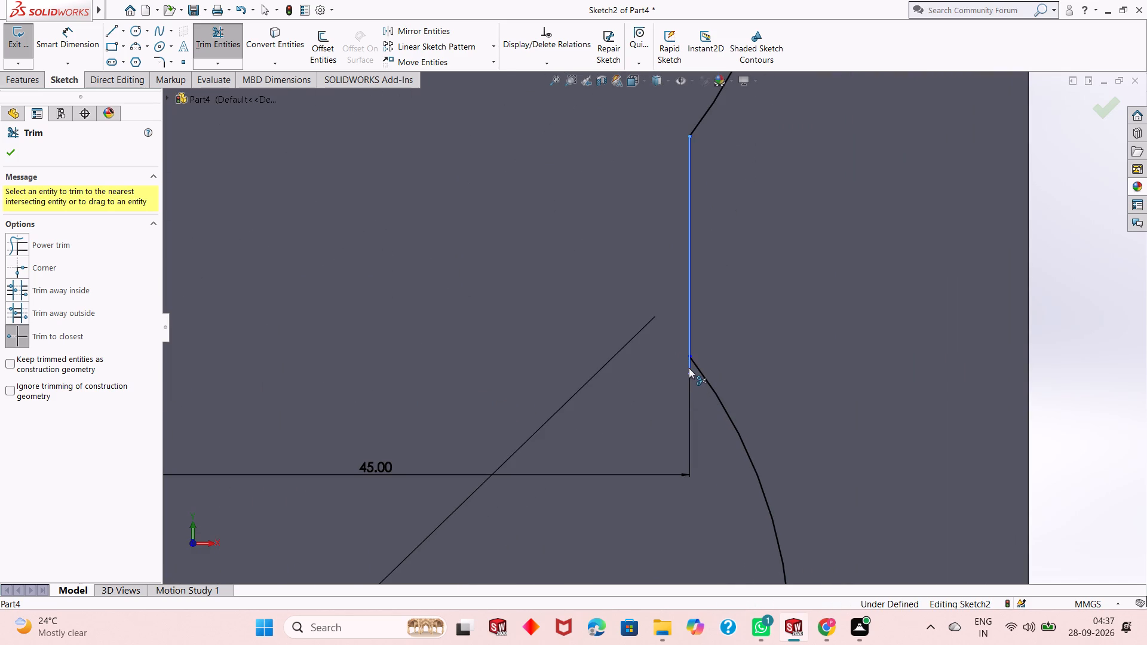
click(616, 320)
scroll(682, 377, up, 2)
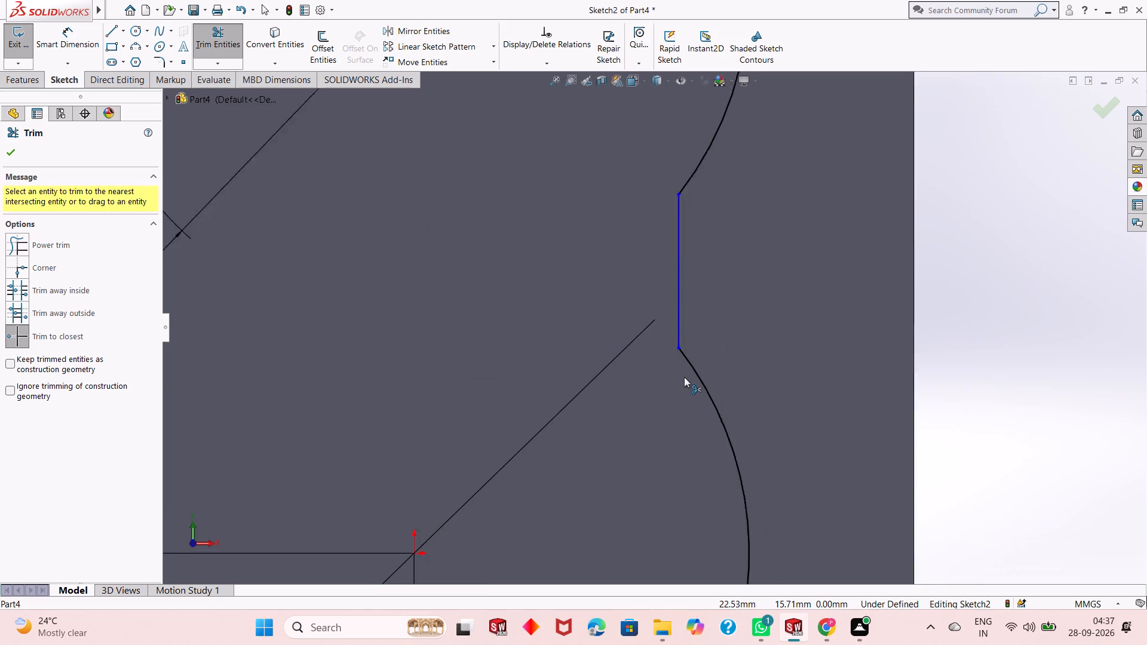
scroll(684, 377, up, 4)
scroll(445, 330, down, 6)
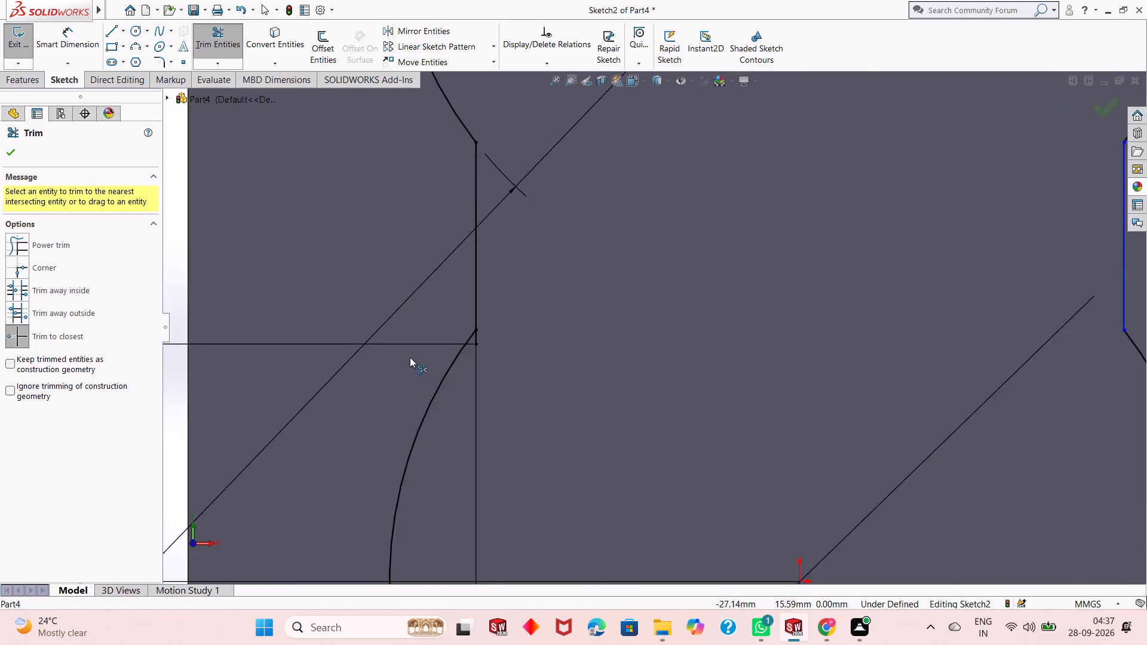
scroll(410, 357, down, 1)
click(535, 327)
scroll(535, 340, up, 1)
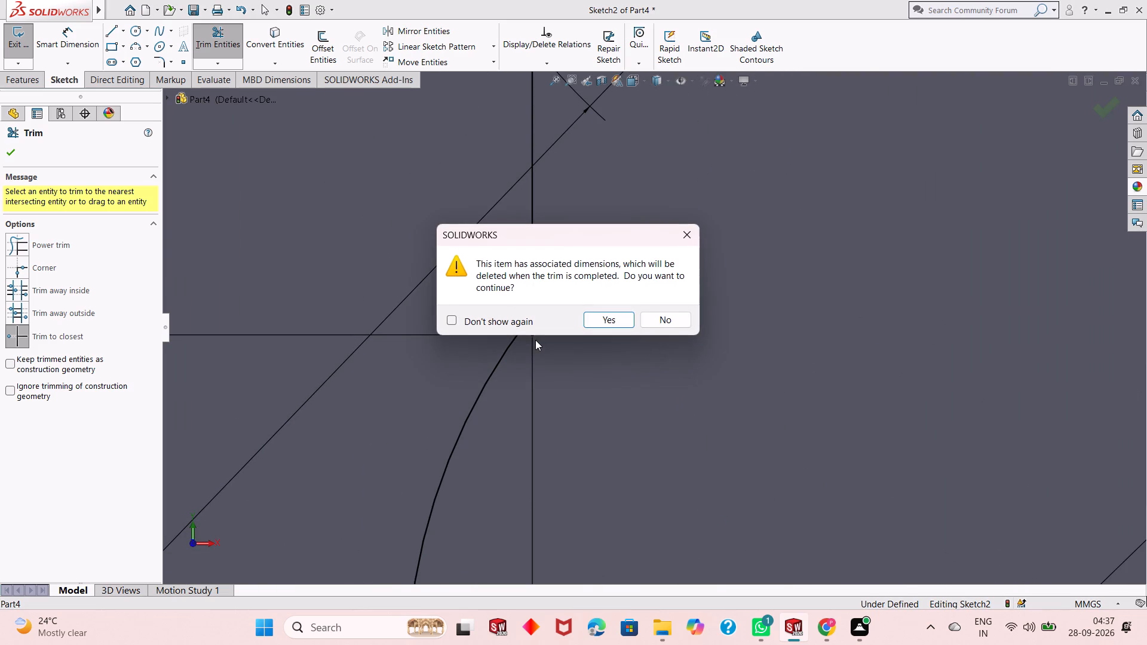
click(590, 322)
scroll(498, 384, up, 7)
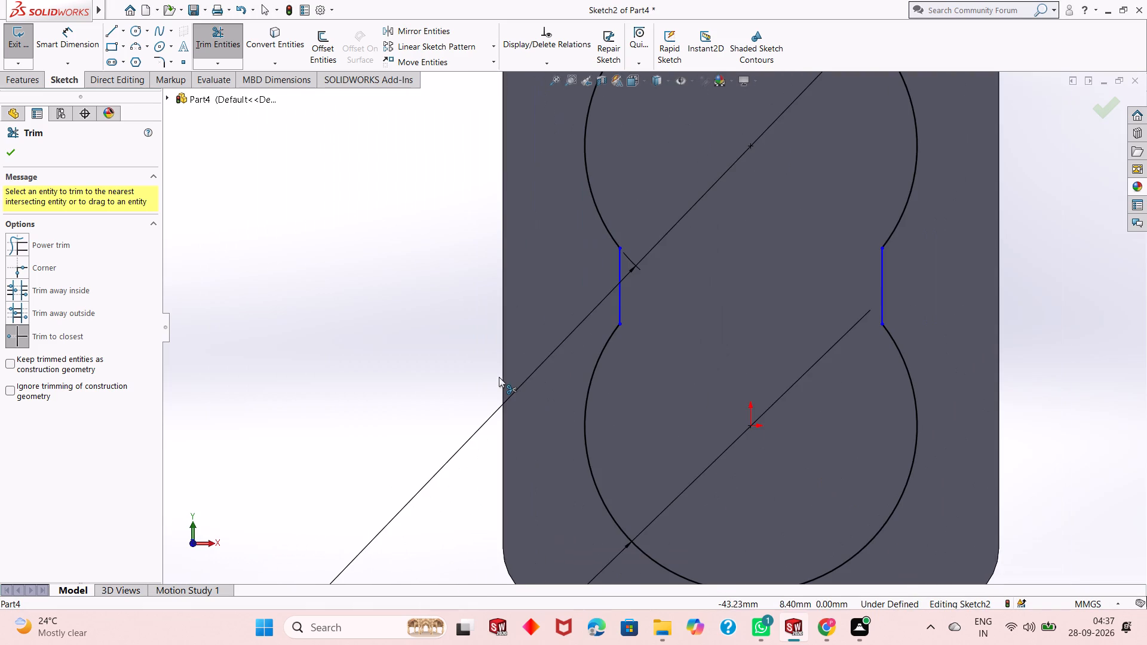
key(Escape)
key(Escape)
key(Escape)
key(Escape)
key(Escape)
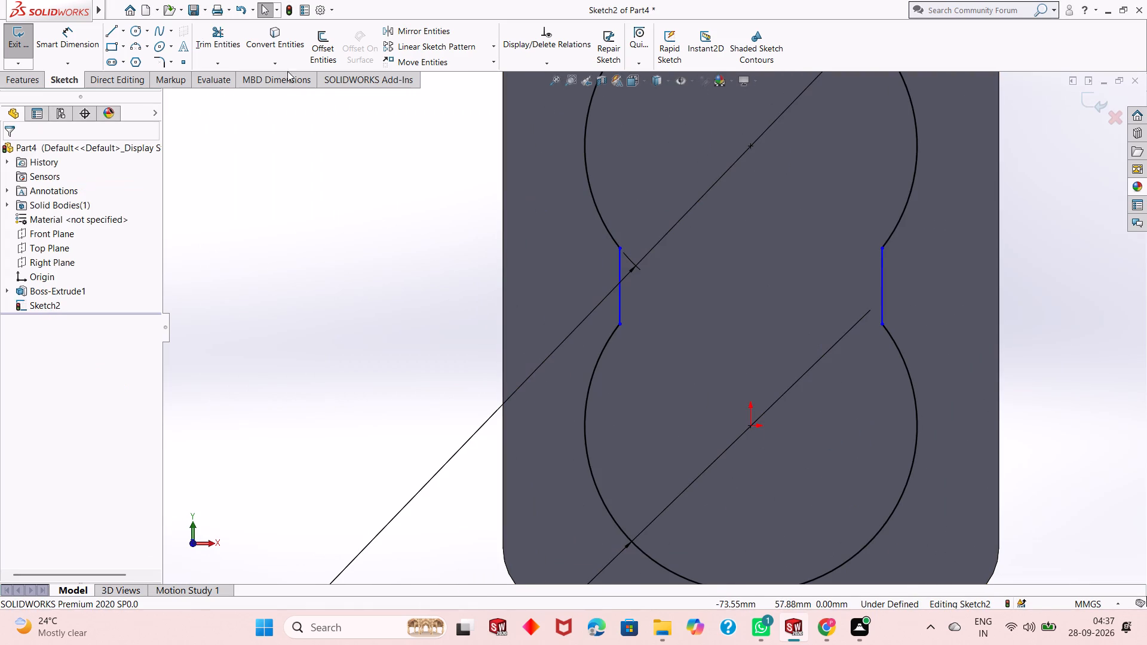
Dimension the left straight side between the two arcs as 15 mm, placing the dimension beyond the right straight side.
drag(68, 39, 73, 39)
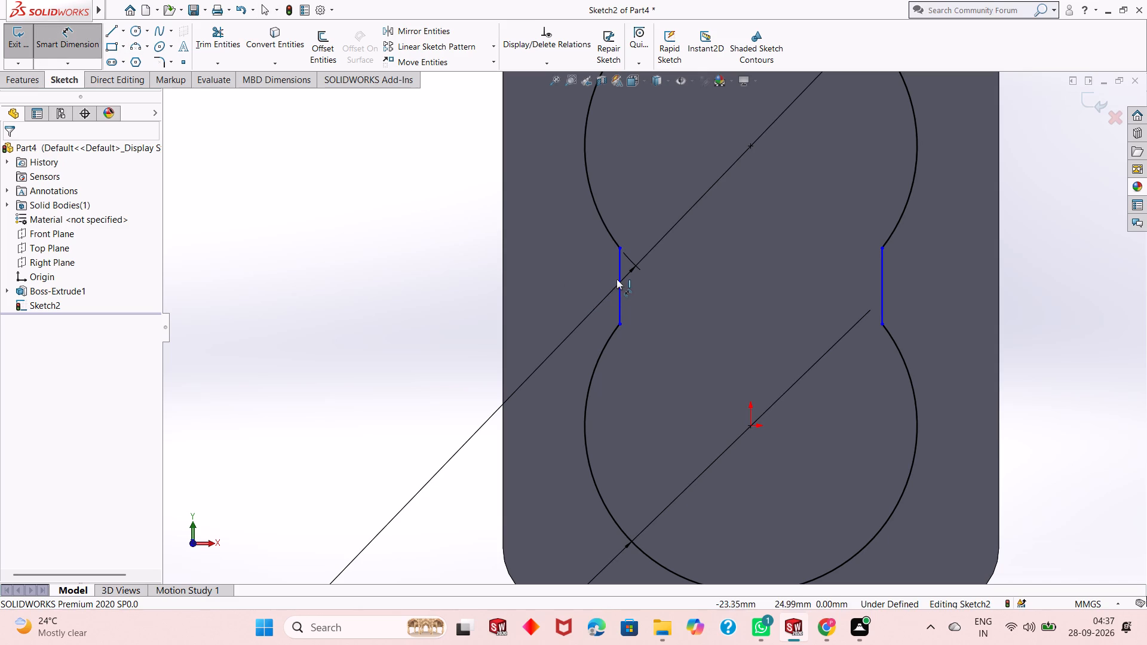
drag(617, 279, 624, 279)
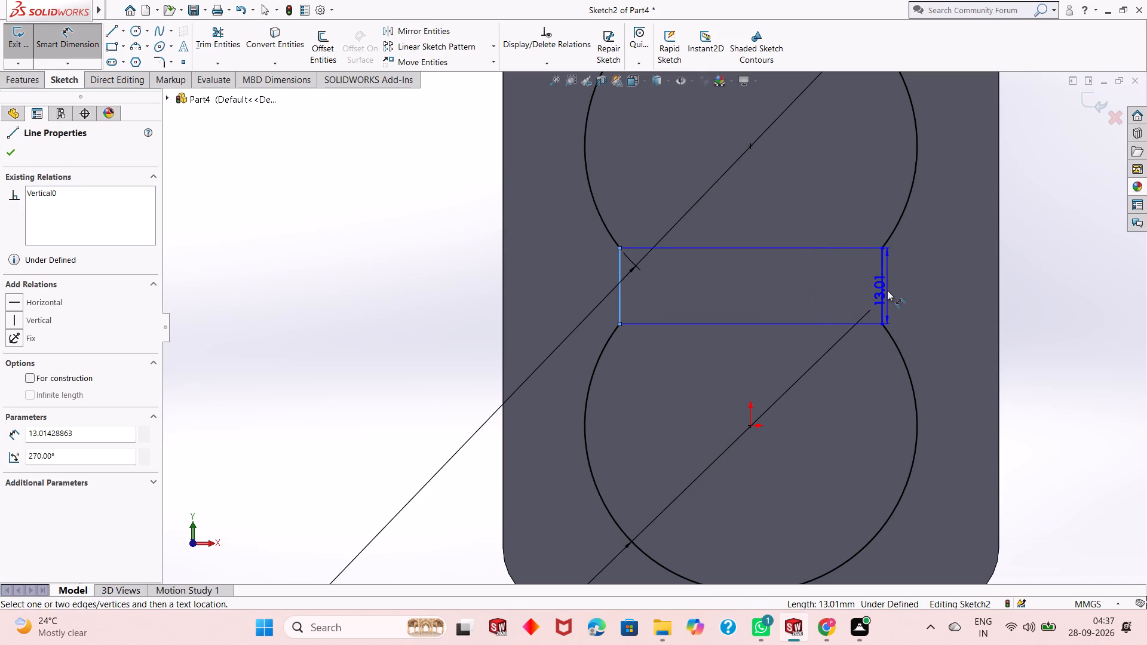
click(887, 290)
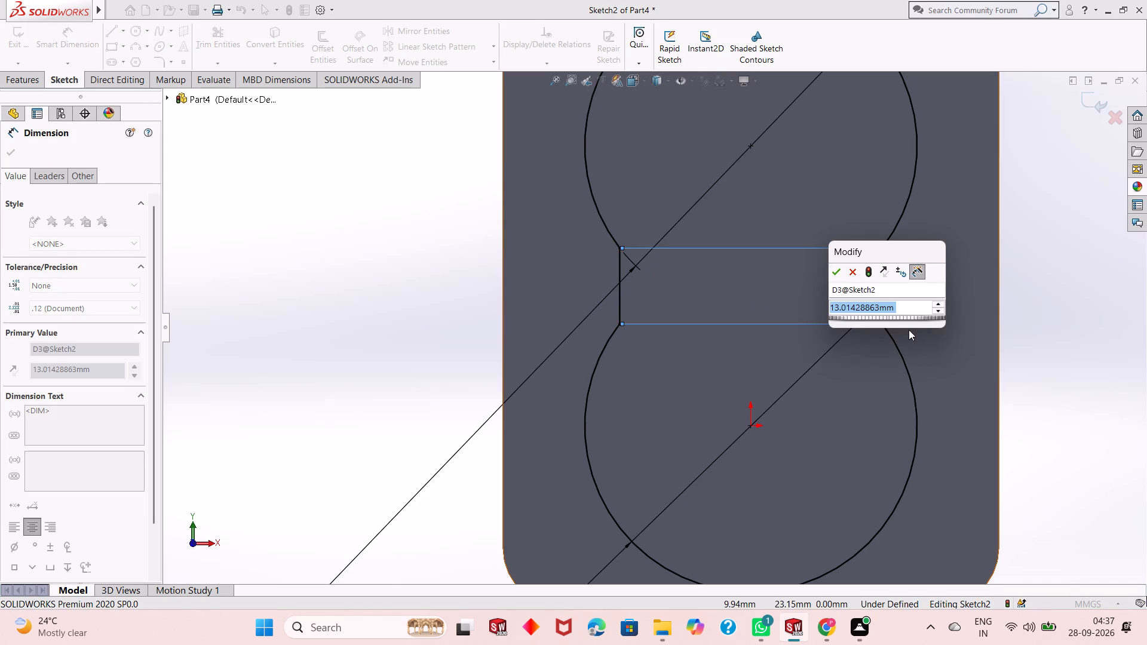
key(Escape)
key(Escape)
key(Escape)
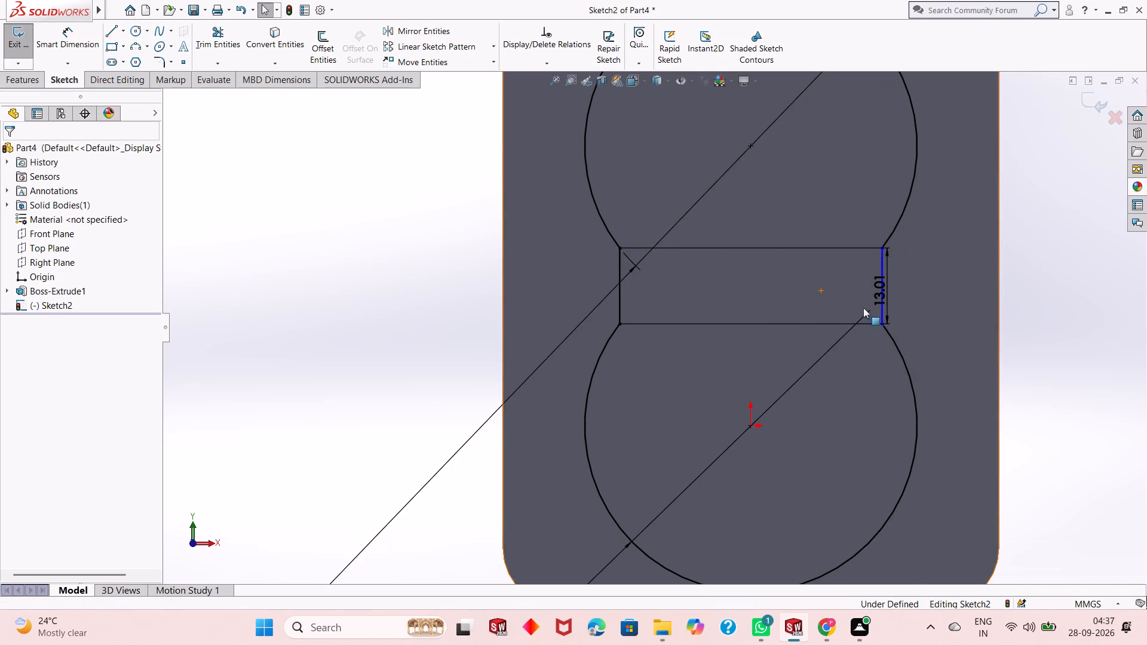
drag(881, 299, 948, 299)
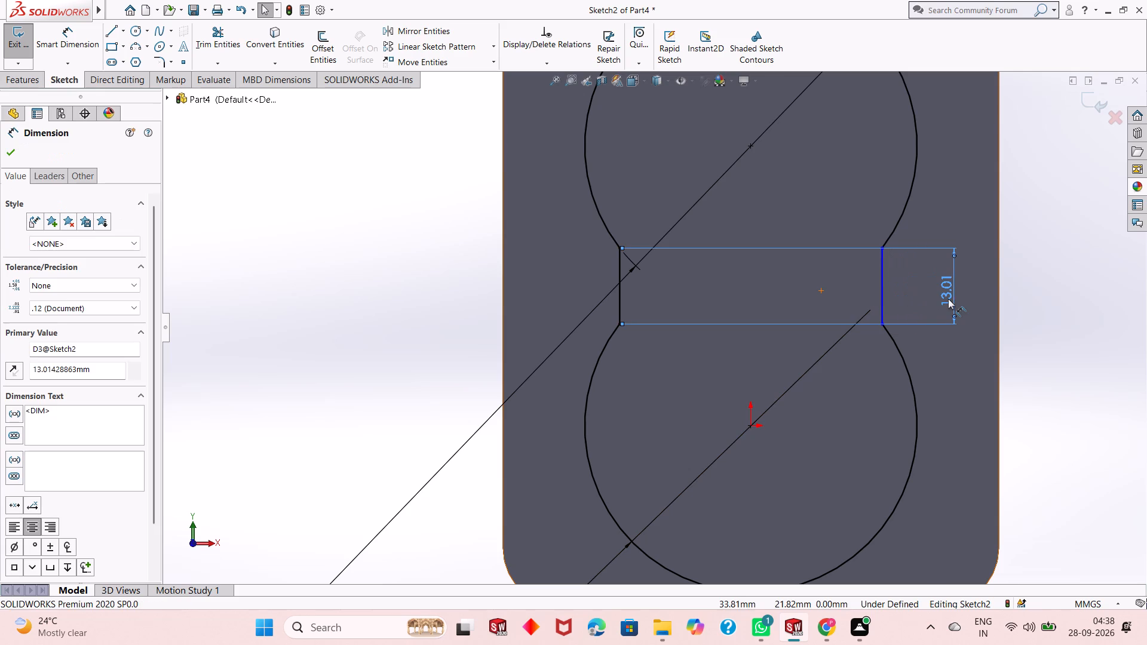
double_click(944, 290)
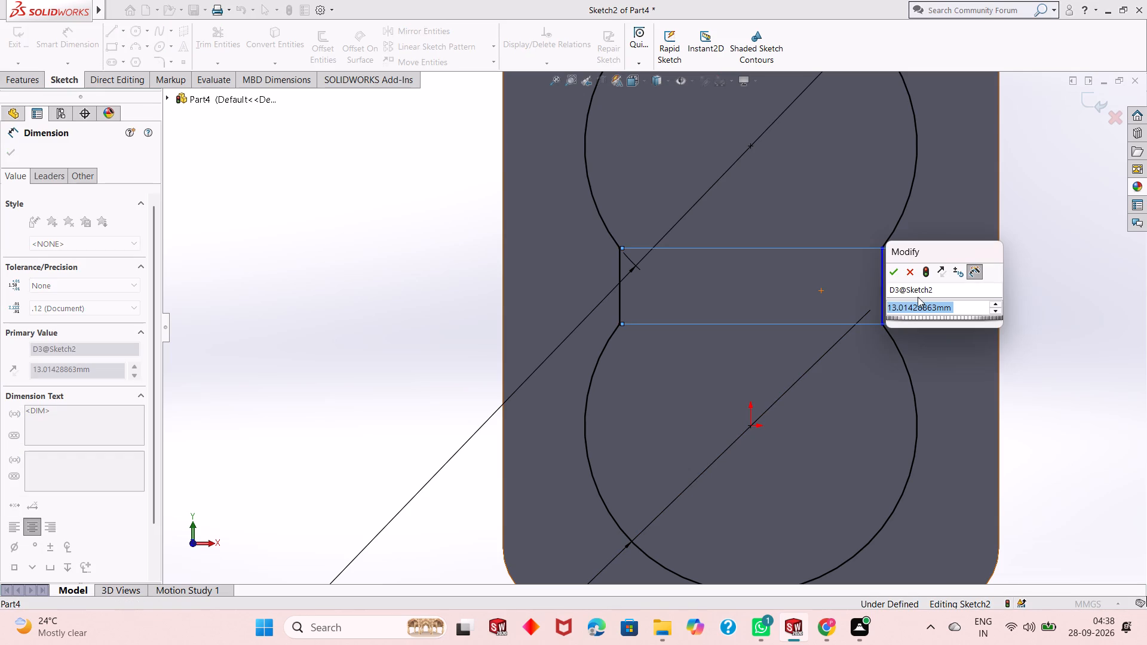
text(15)
key(Return)
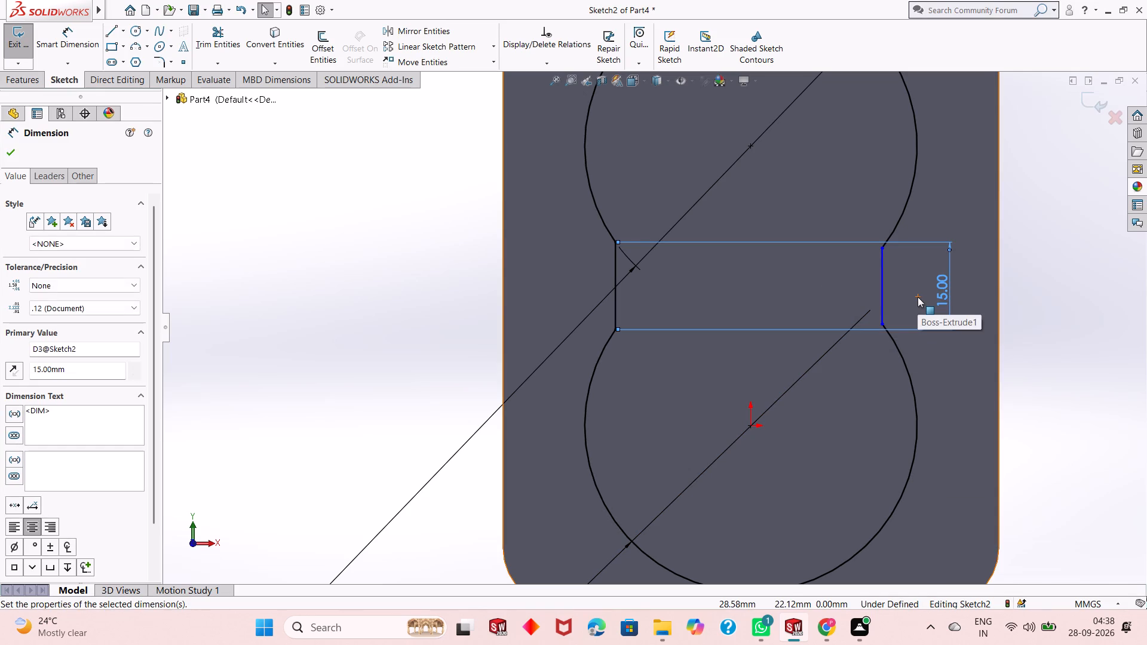
key(Escape)
key(Escape)
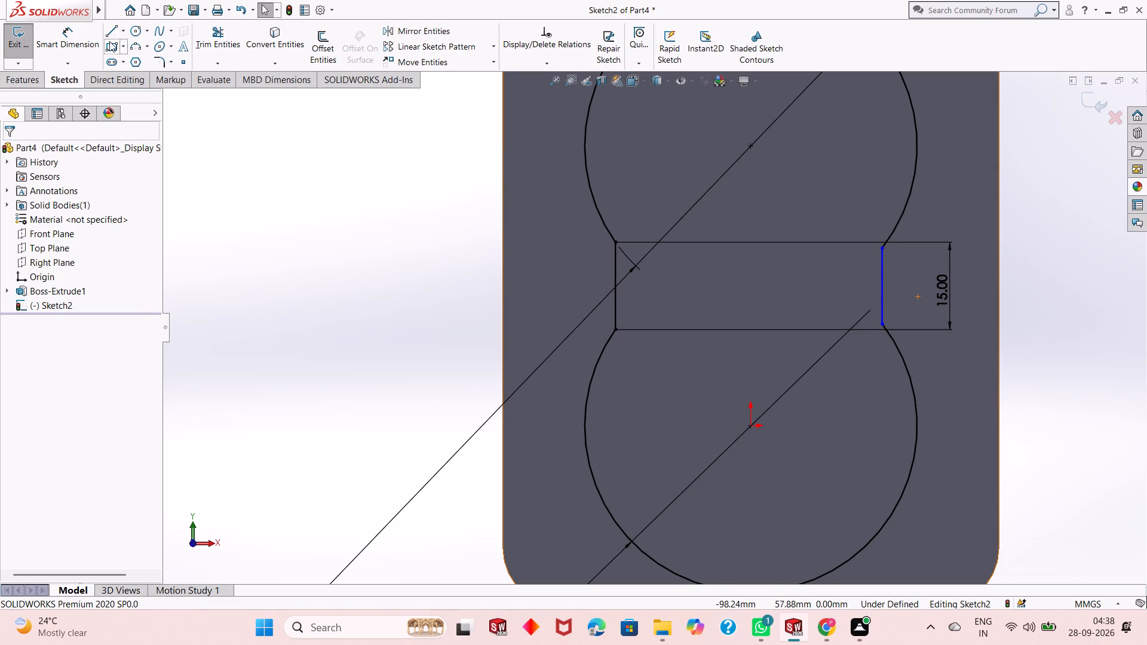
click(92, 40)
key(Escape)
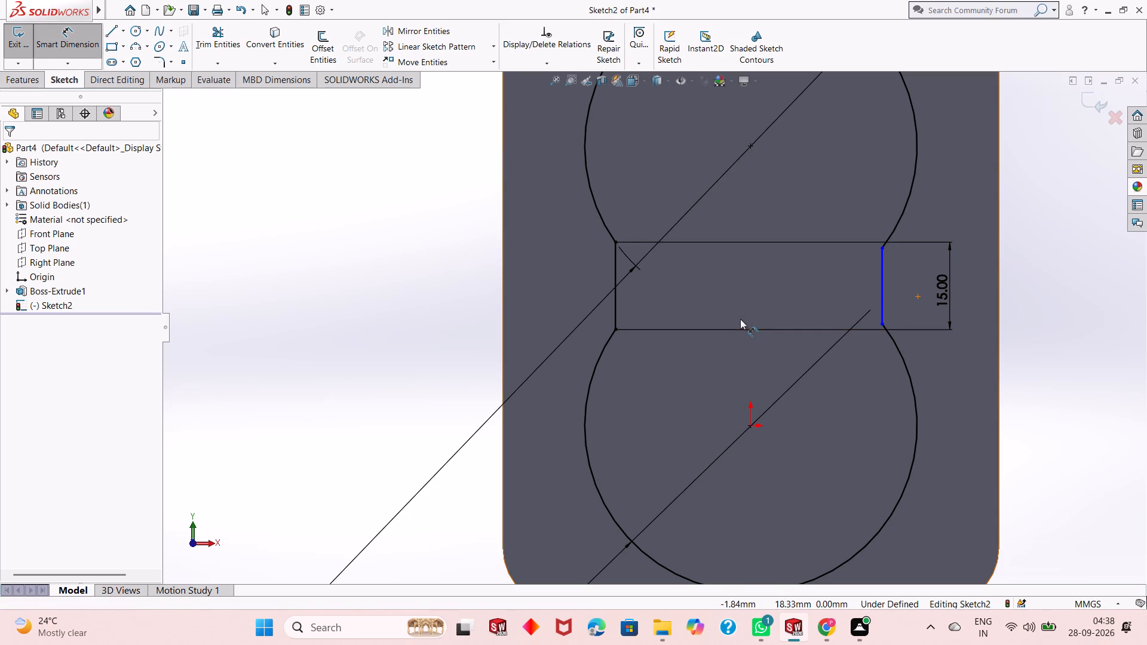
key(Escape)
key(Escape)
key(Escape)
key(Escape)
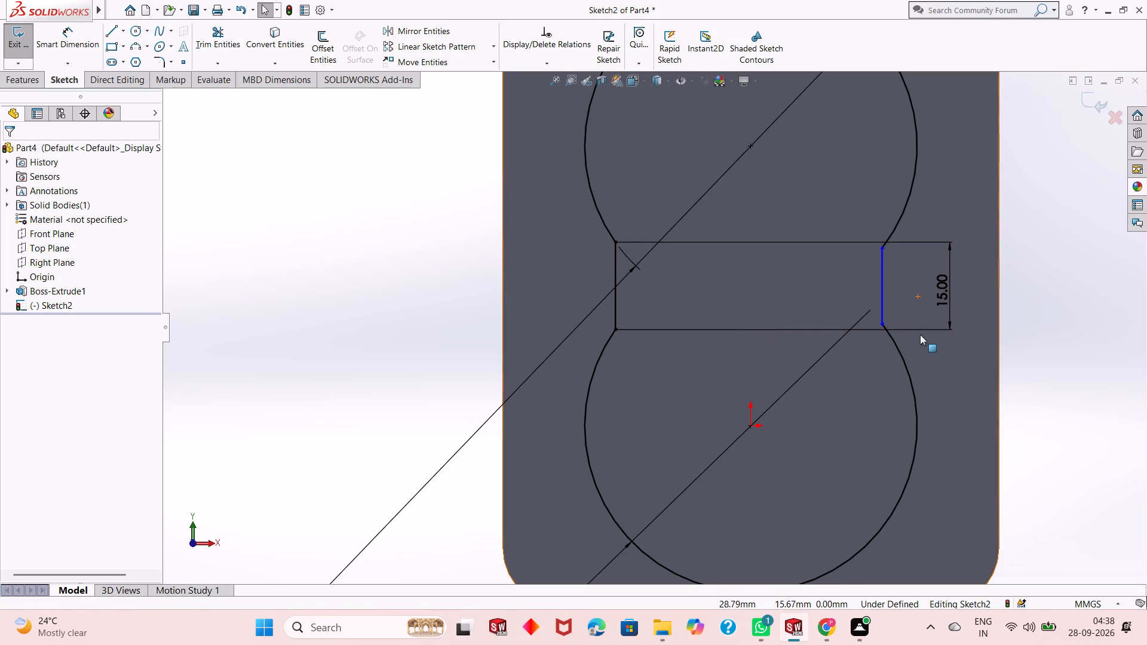
Change the length dimension of the left straight side between the two arcs to 13 mm.
double_click(937, 296)
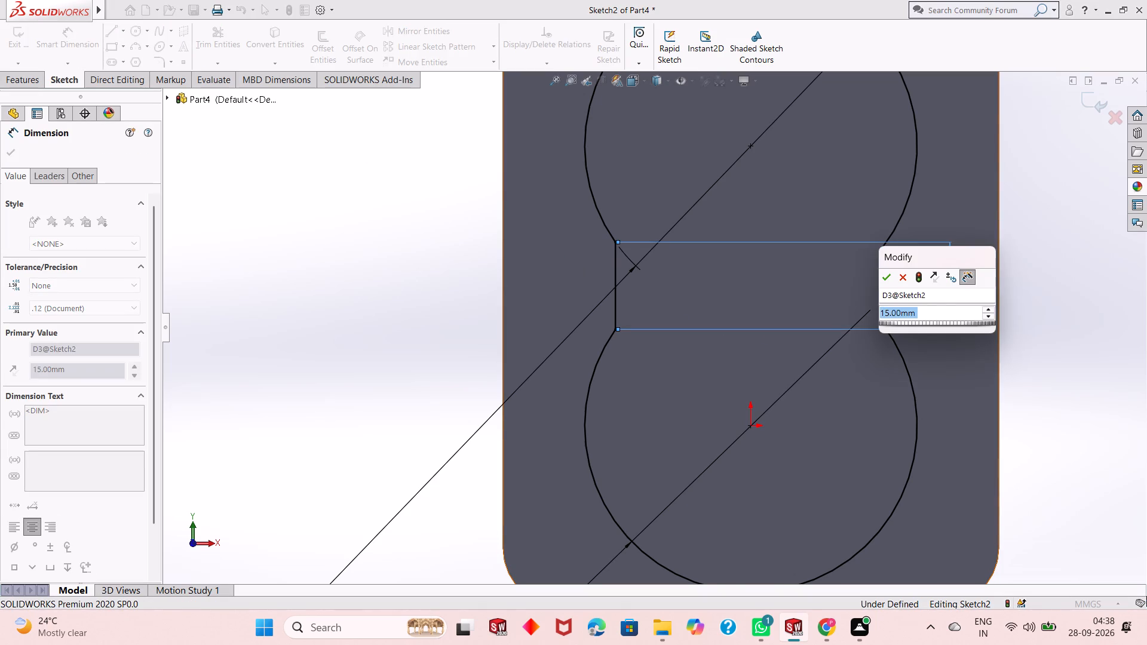
text(13)
key(Return)
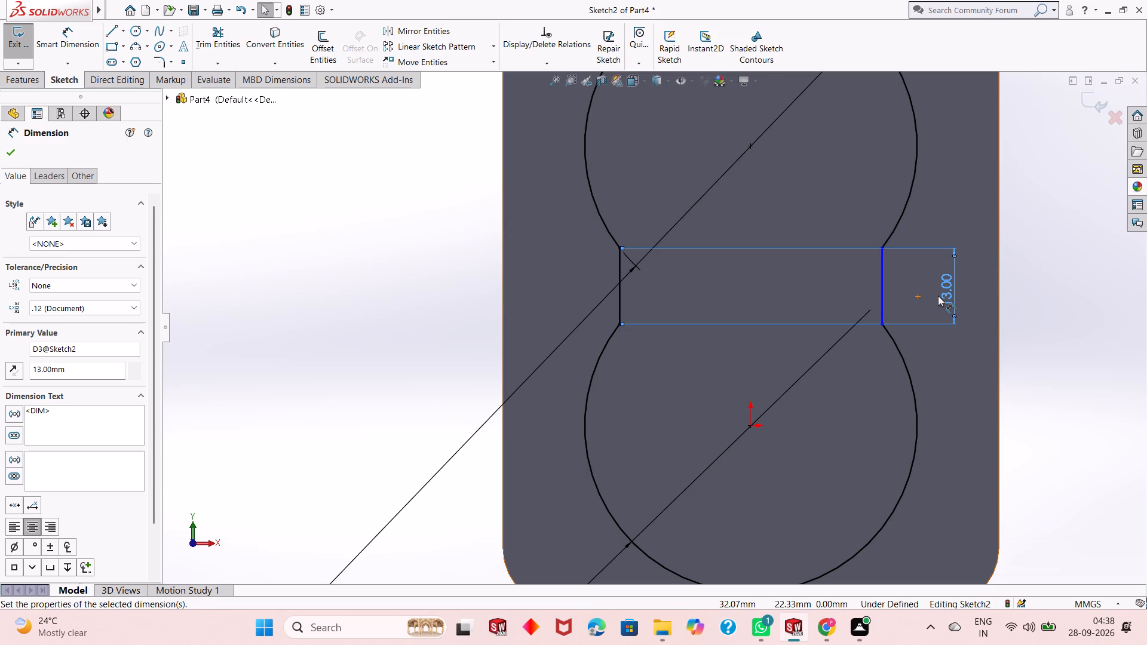
key(Escape)
key(Escape)
key(Escape)
Dimension the right straight side between the two arcs as 13 mm, placing the dimension outside the body.
click(99, 49)
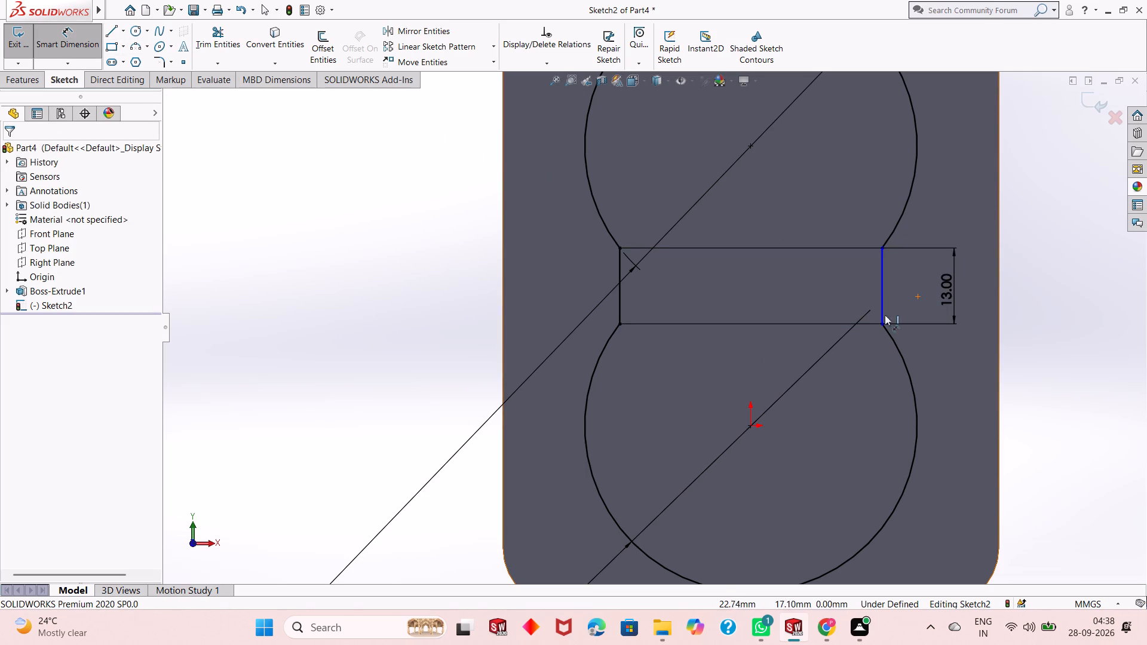
click(882, 292)
click(1063, 291)
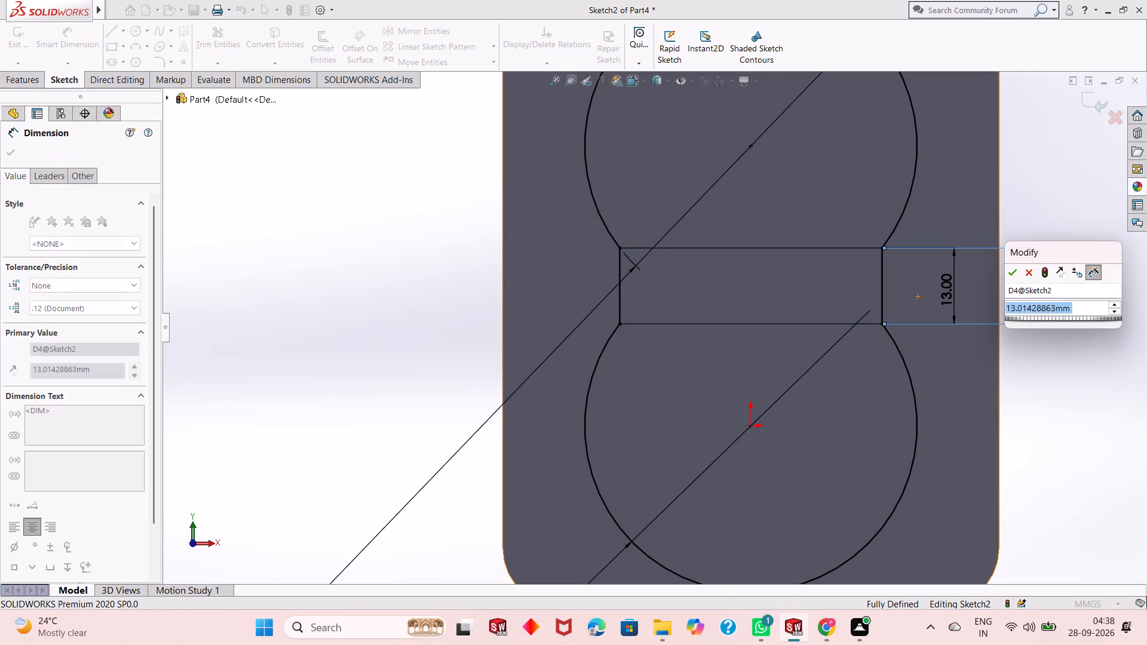
text(13)
key(Return)
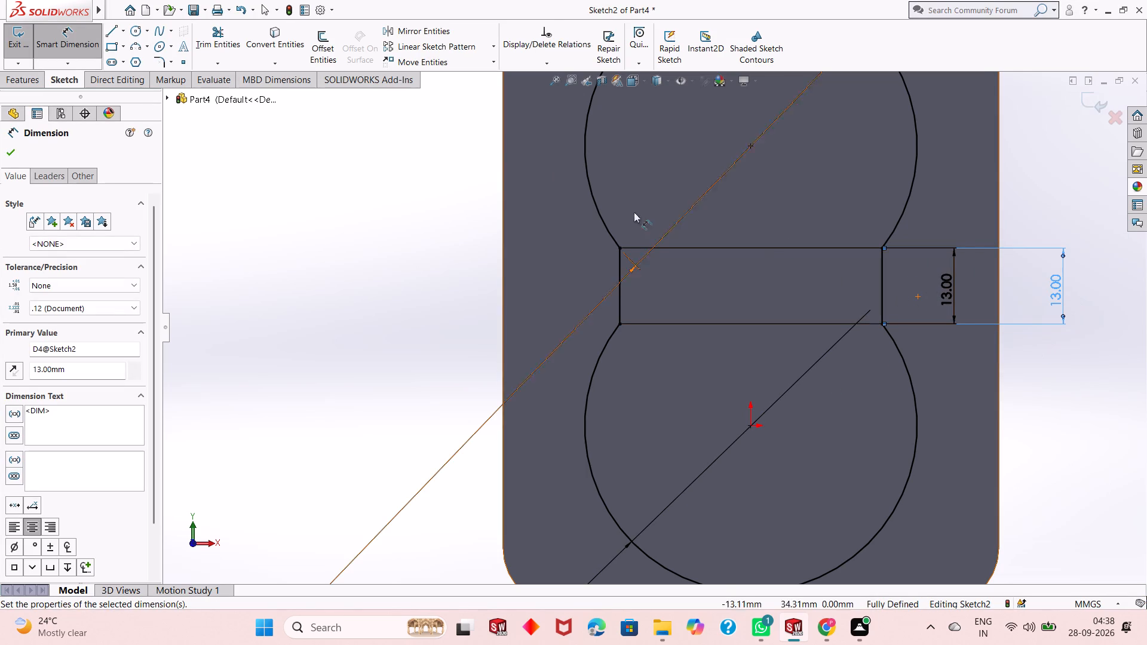
right_click(328, 158)
click(373, 199)
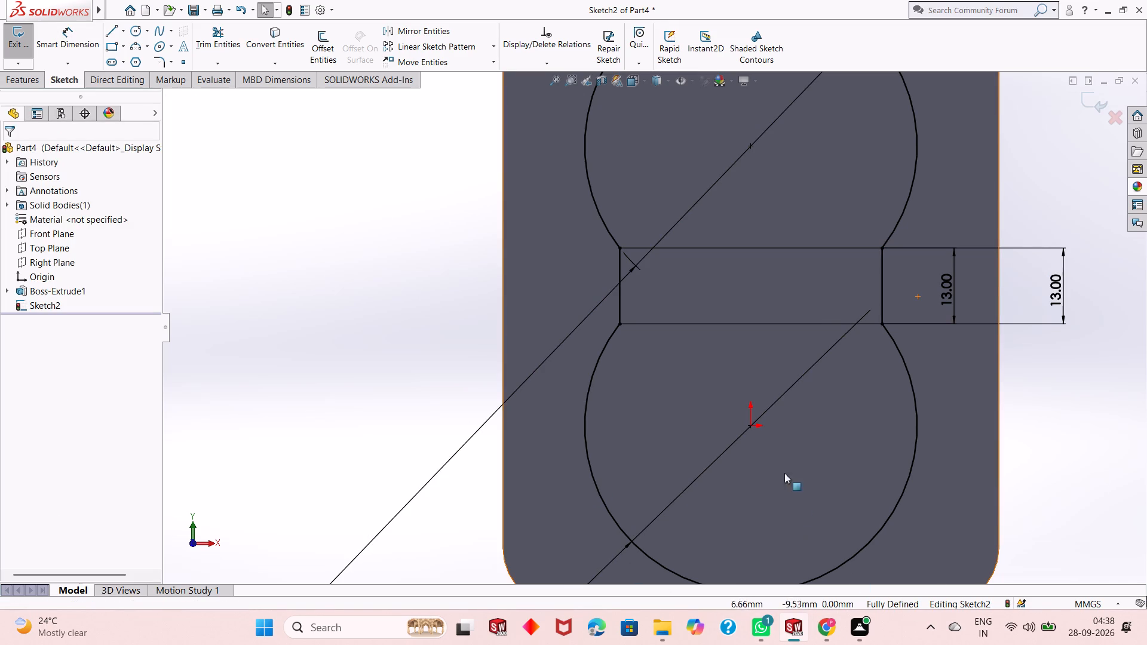
Cut-extrude the figure-eight profile through the body using the Through All end condition.
scroll(756, 449, up, 2)
middle_drag(867, 361, 795, 377)
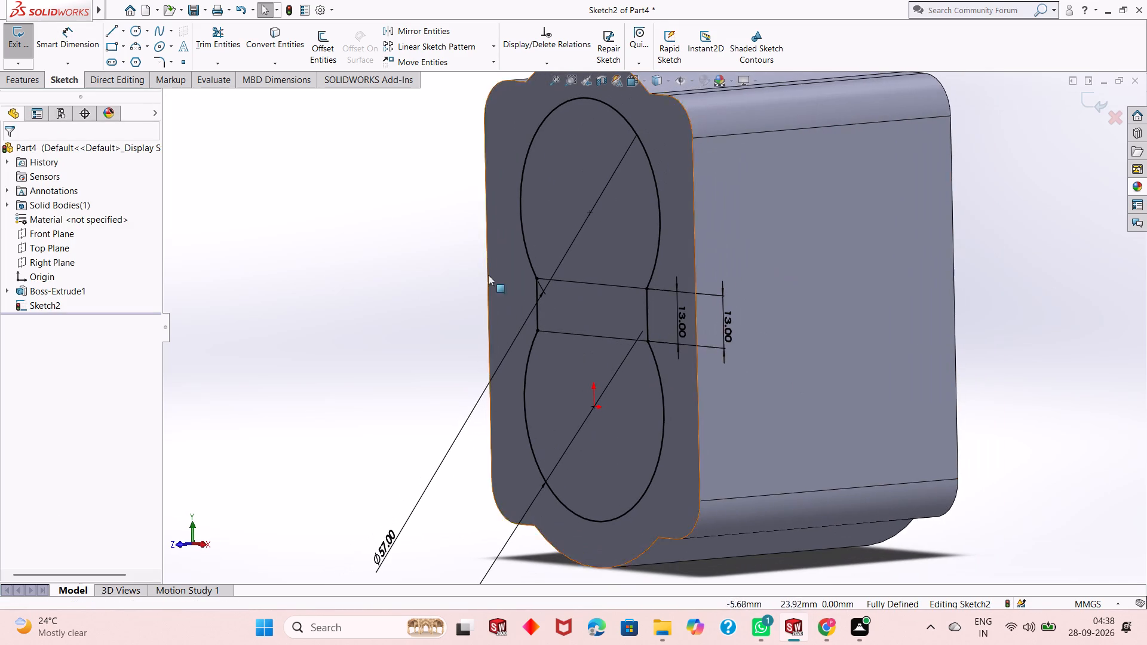
click(29, 79)
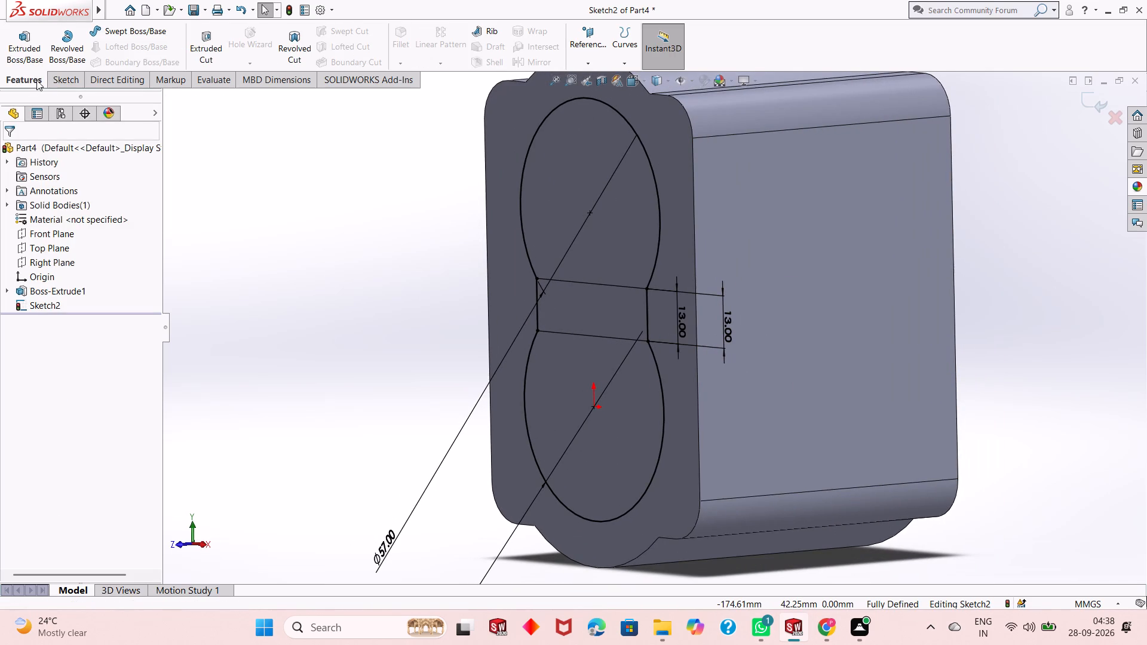
click(201, 40)
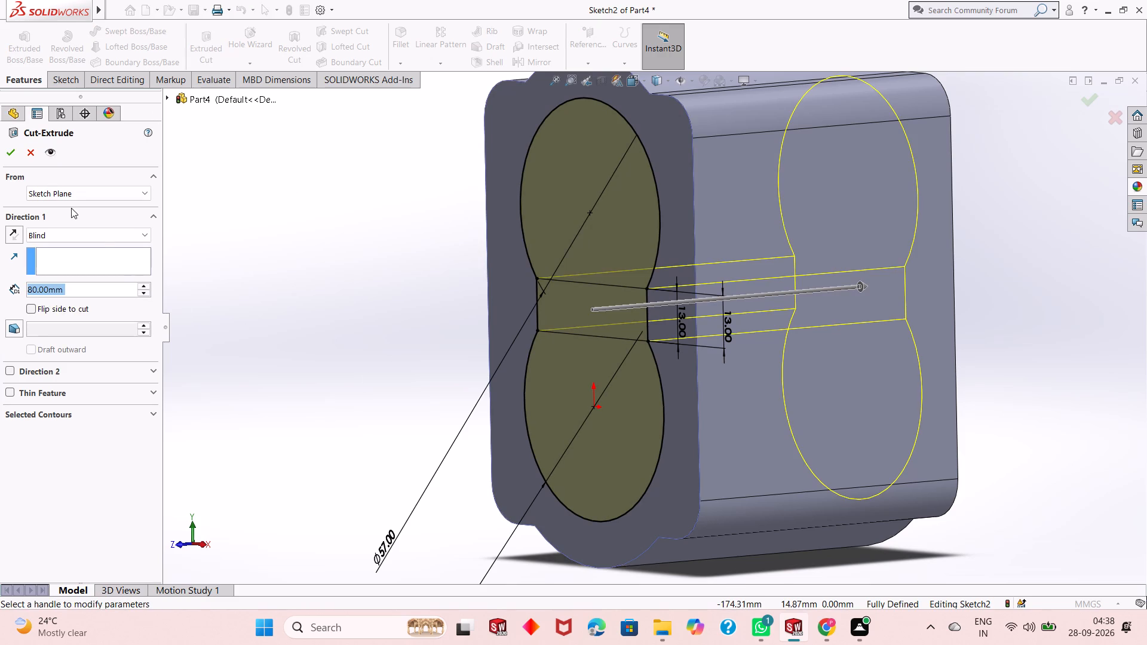
click(105, 238)
click(102, 254)
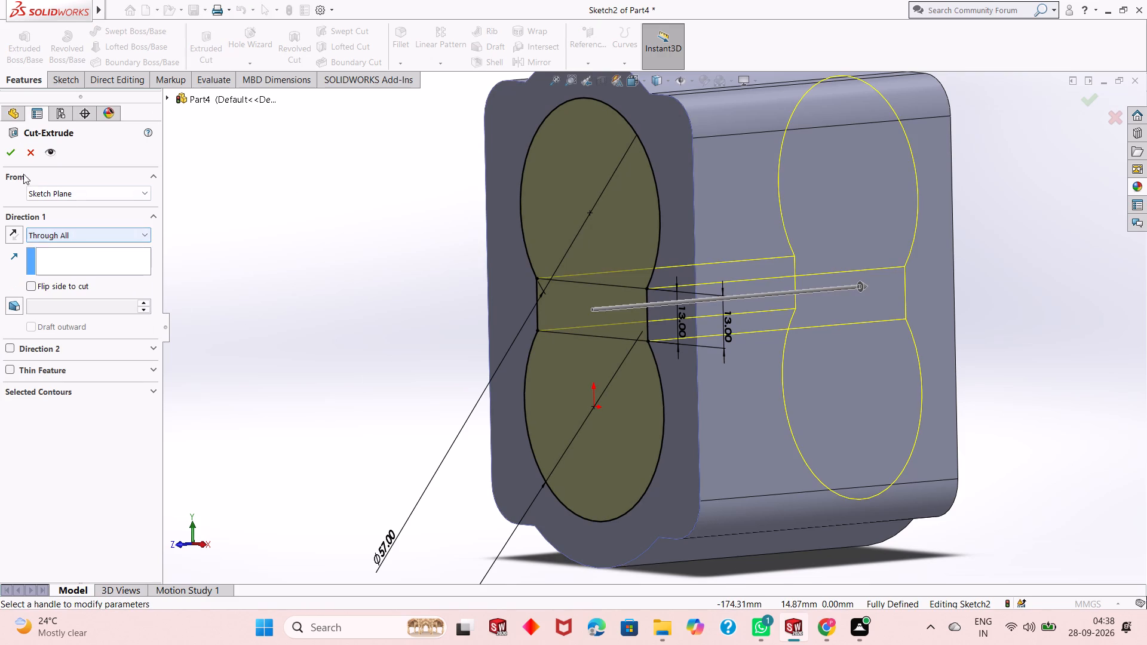
click(20, 148)
click(10, 152)
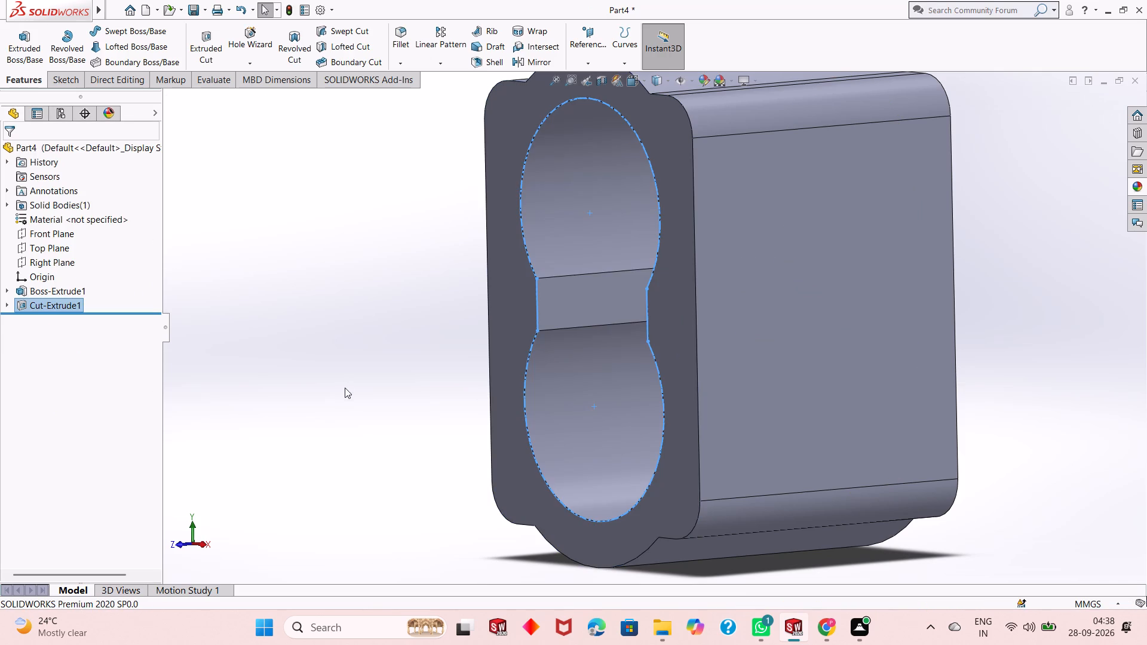
Inspect the figure-eight opening through the body from several angles.
middle_drag(340, 400, 373, 386)
click(392, 364)
middle_drag(411, 360, 434, 405)
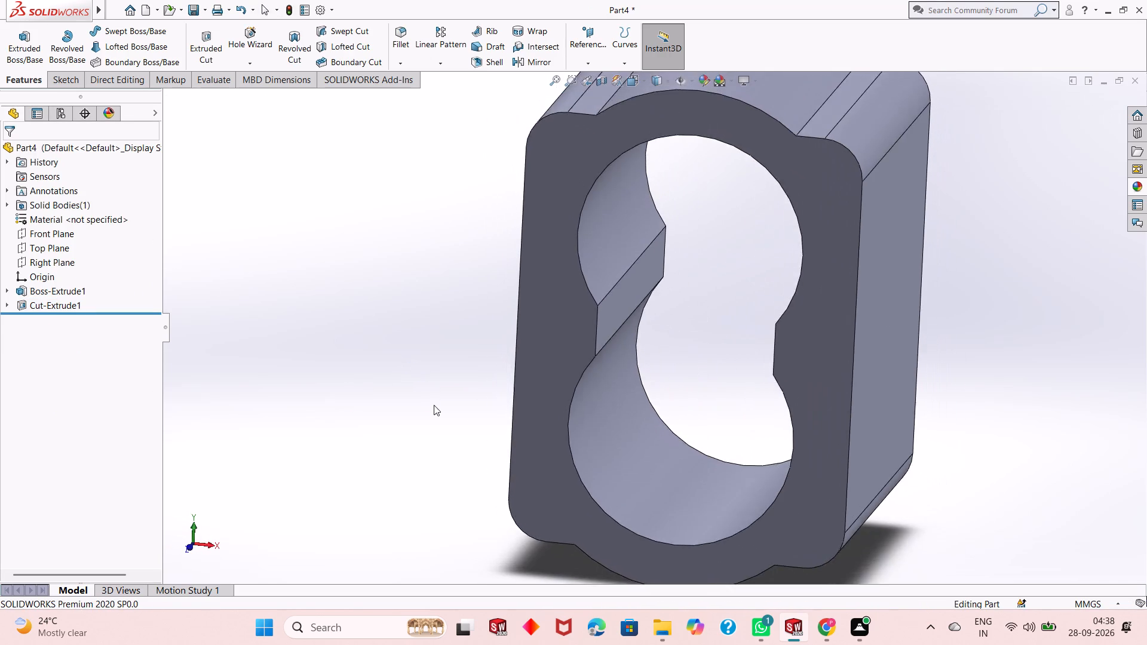
scroll(434, 404, up, 2)
scroll(590, 325, up, 2)
scroll(778, 346, down, 1)
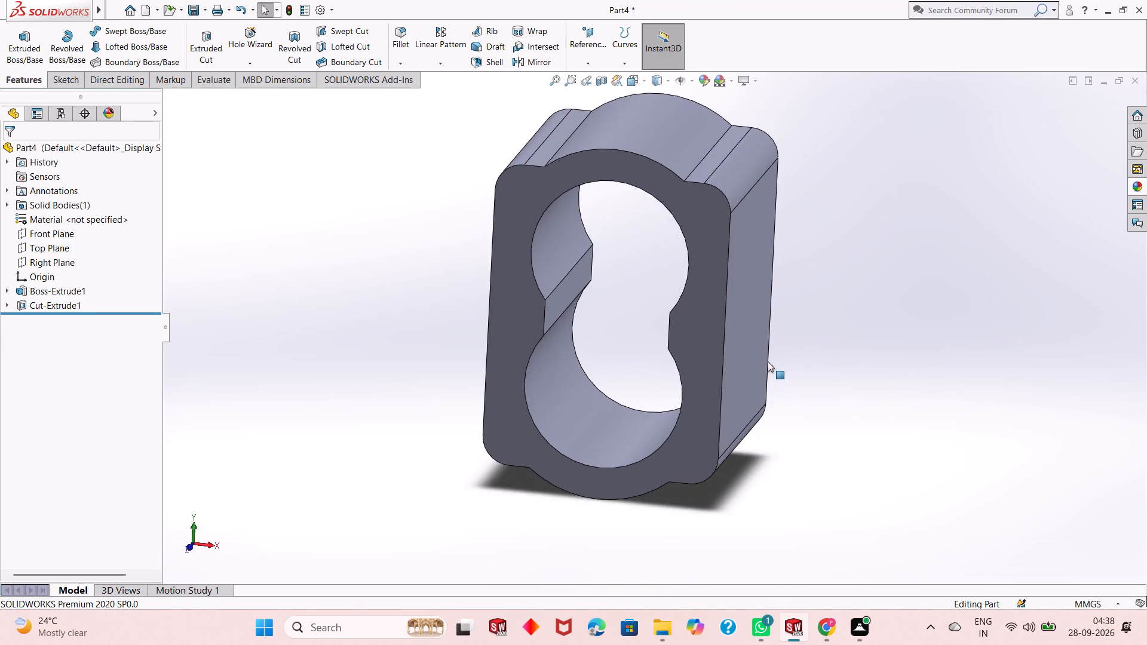
scroll(768, 361, down, 2)
scroll(616, 333, up, 3)
middle_drag(617, 334, 621, 308)
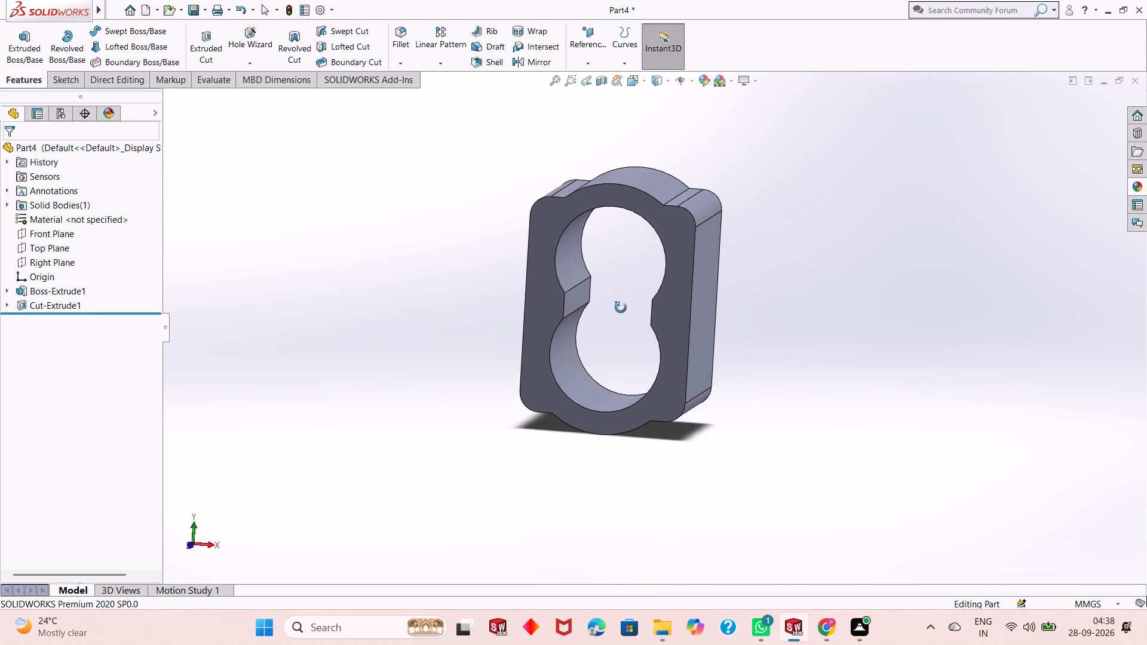
middle_drag(621, 308, 625, 297)
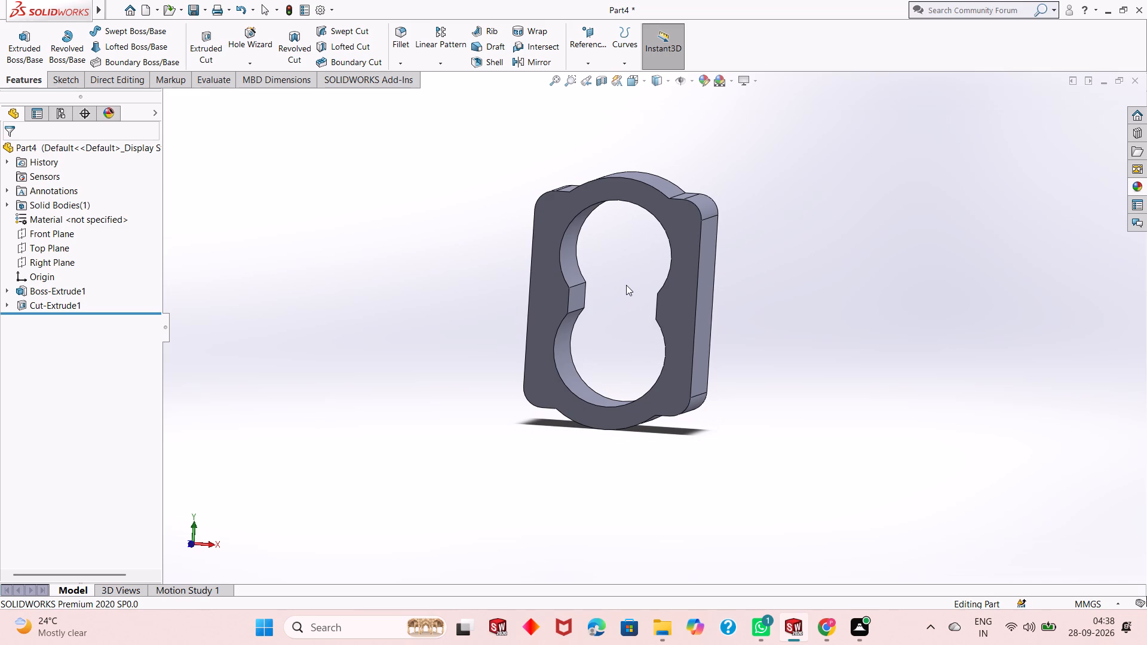
scroll(665, 252, down, 1)
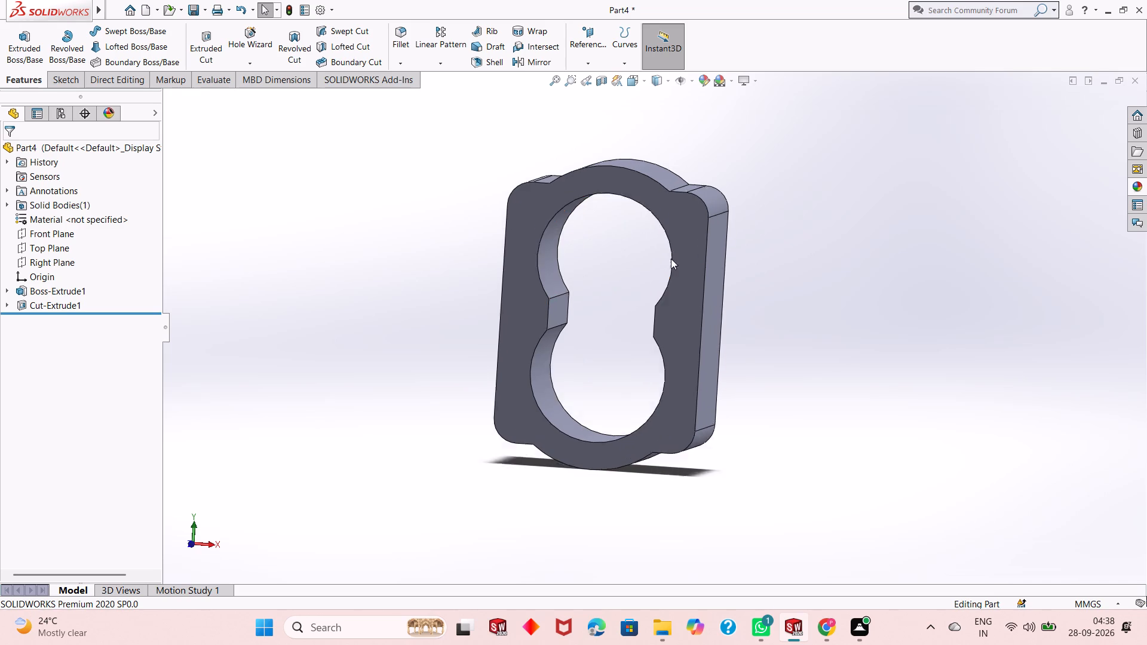
scroll(671, 259, down, 2)
scroll(526, 318, up, 2)
middle_click(603, 333)
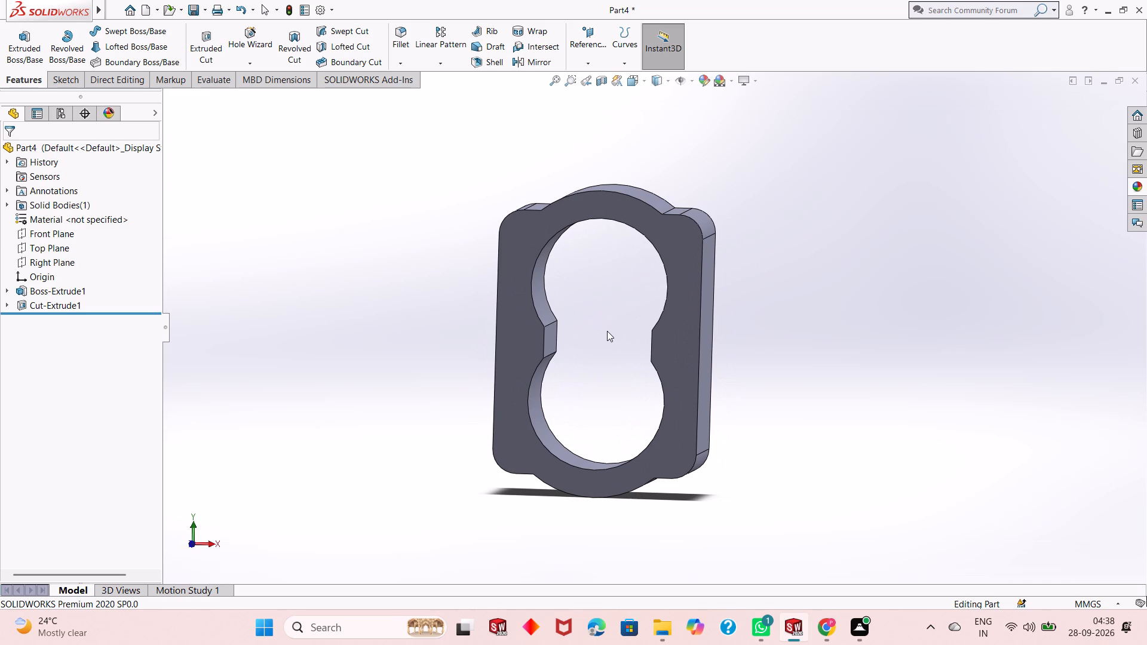
middle_click(614, 344)
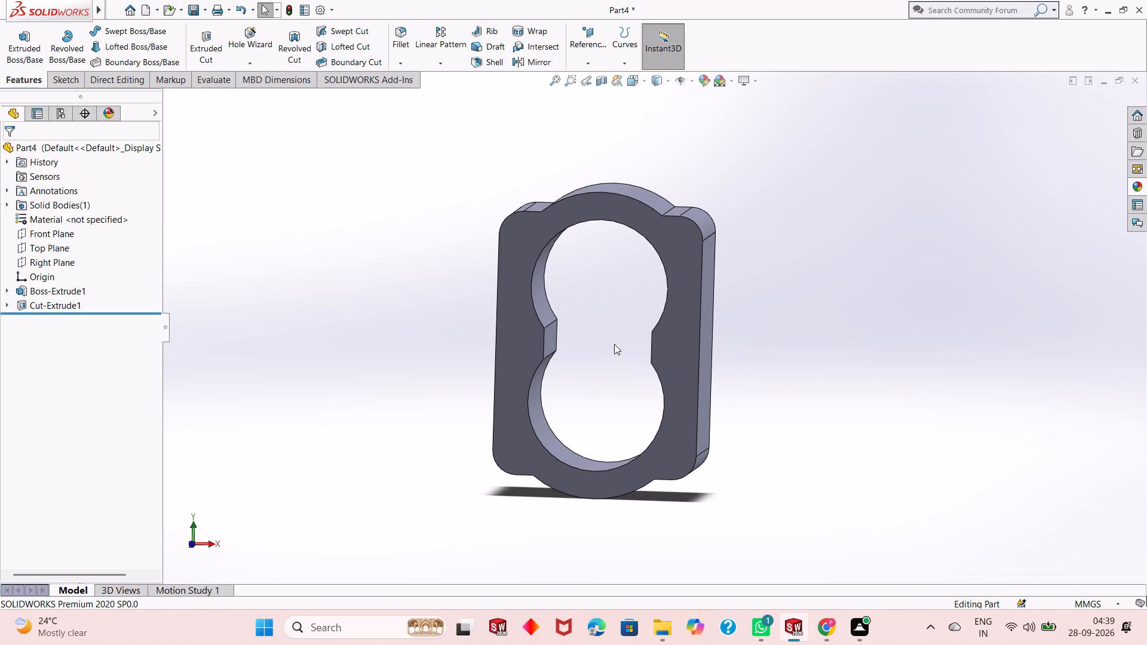
Open a new sketch on the body's front face.
click(683, 278)
click(735, 245)
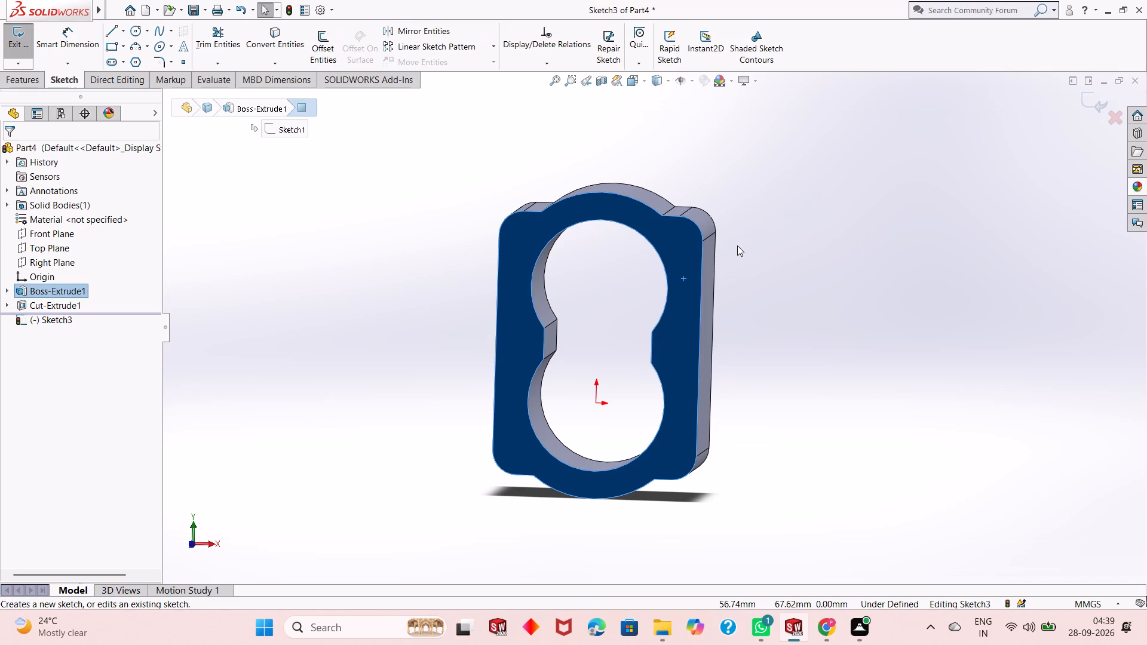
key(ctrl+8)
key(Escape)
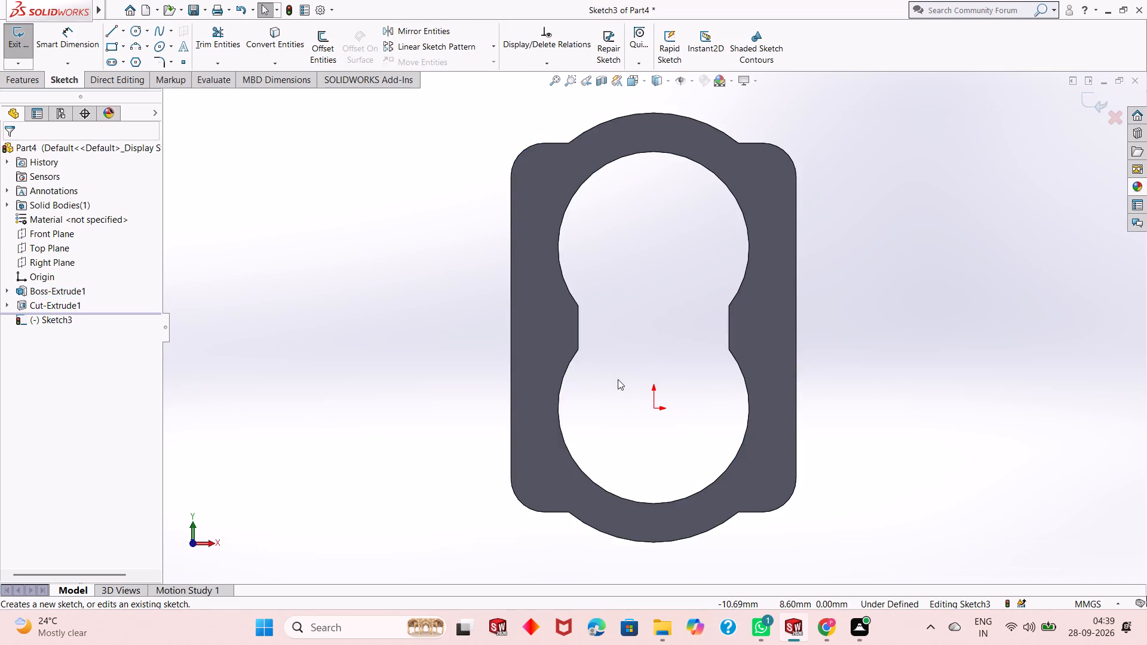
Sketch circles centred on the two upper rounded corners, about 5.8 mm radius at the left and 6.6 mm at the right.
scroll(618, 379, up, 2)
scroll(781, 276, down, 1)
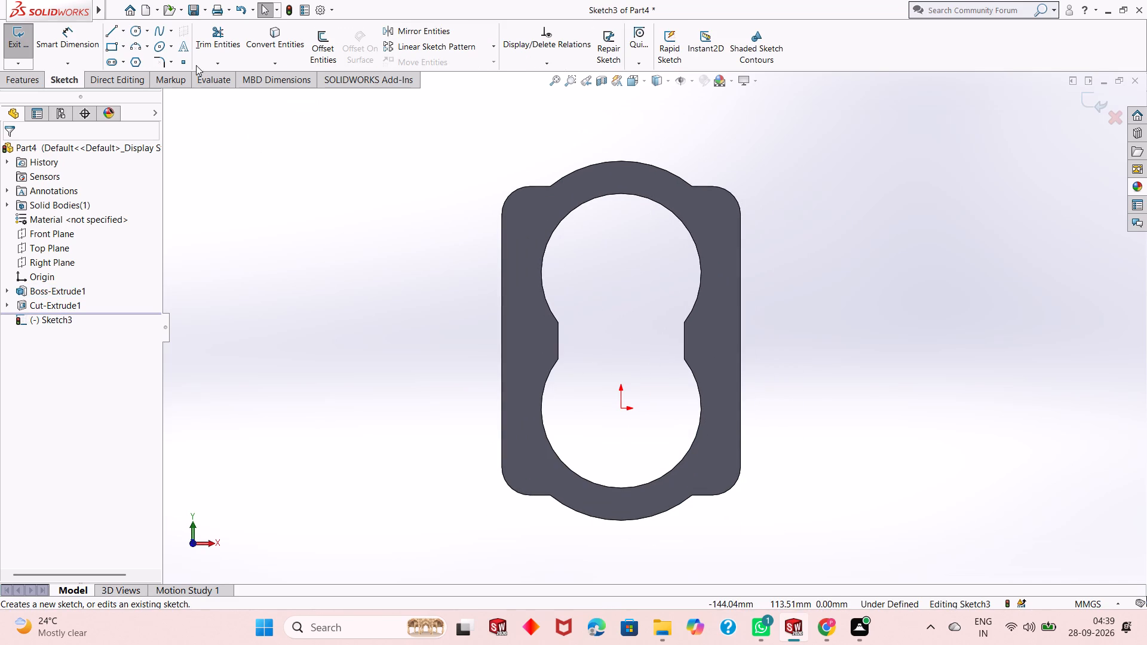
click(134, 32)
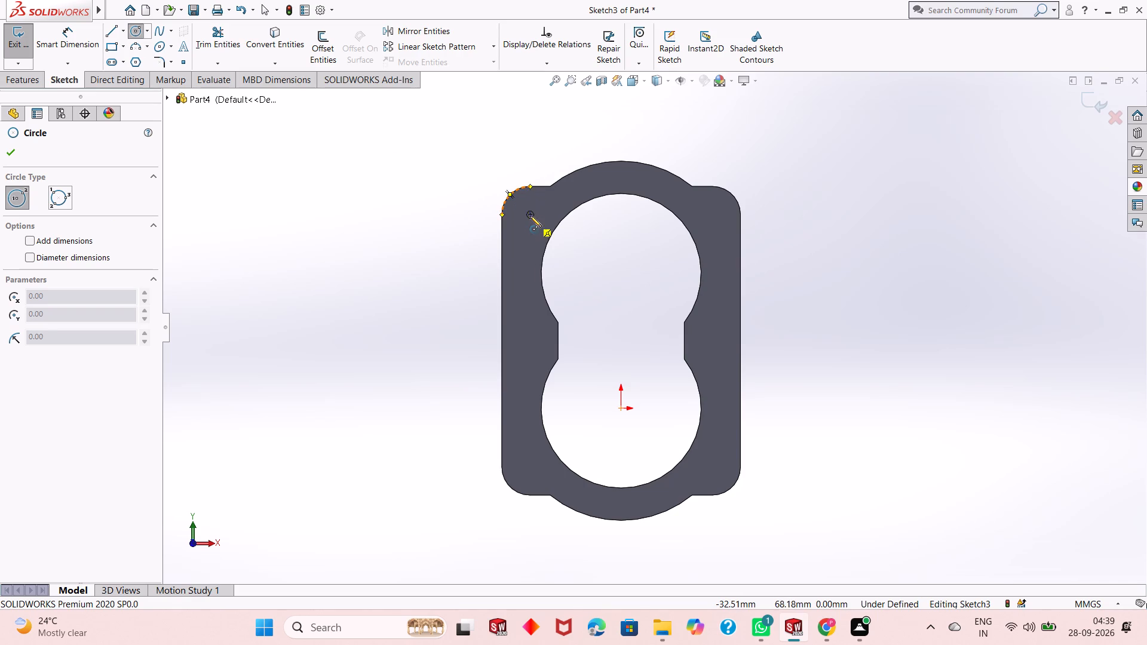
click(530, 214)
click(535, 199)
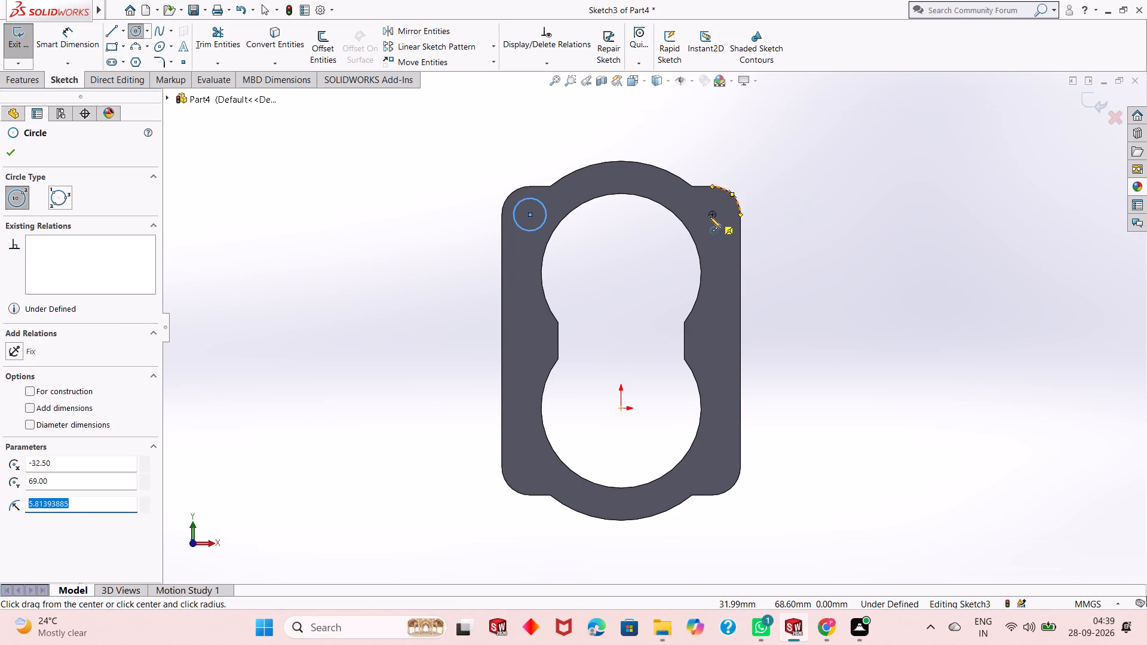
click(710, 217)
click(720, 198)
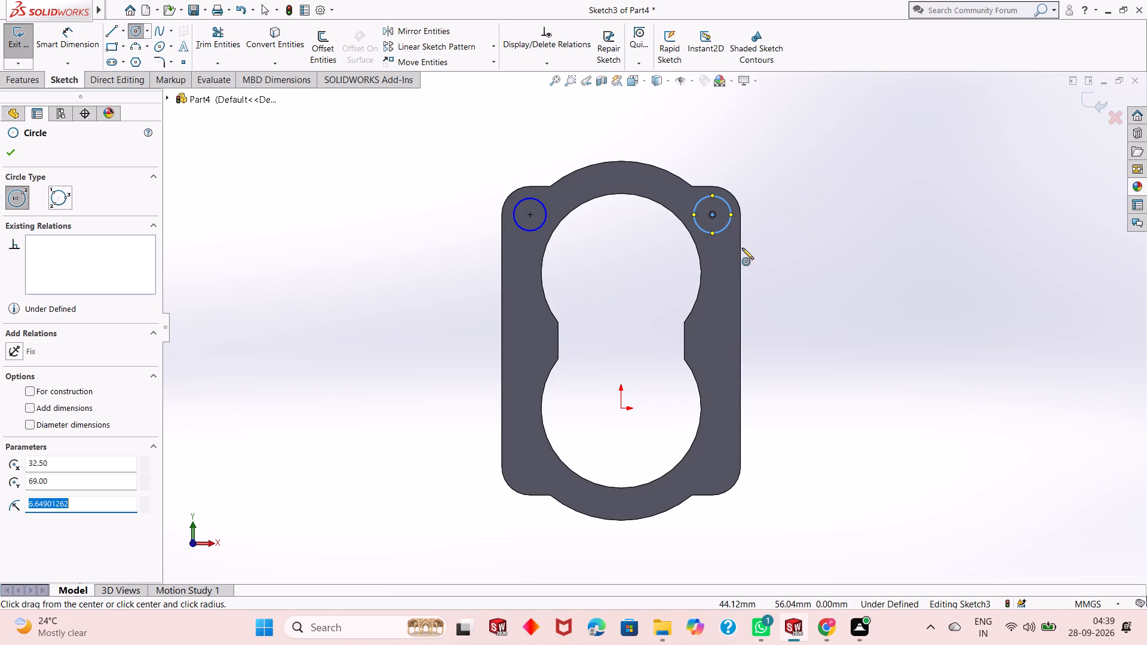
Sketch circles centred on the two lower rounded corners, about 5.9 mm radius at the right and 6.7 mm at the left.
scroll(726, 231, down, 3)
scroll(781, 401, up, 2)
scroll(754, 487, up, 2)
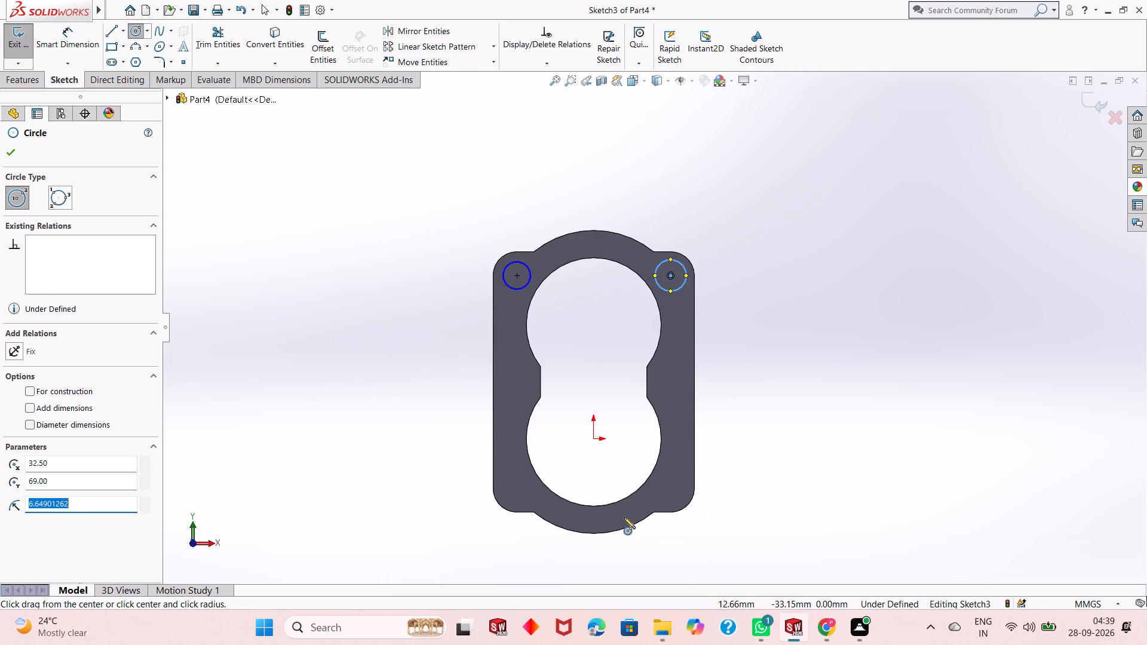
scroll(624, 517, down, 4)
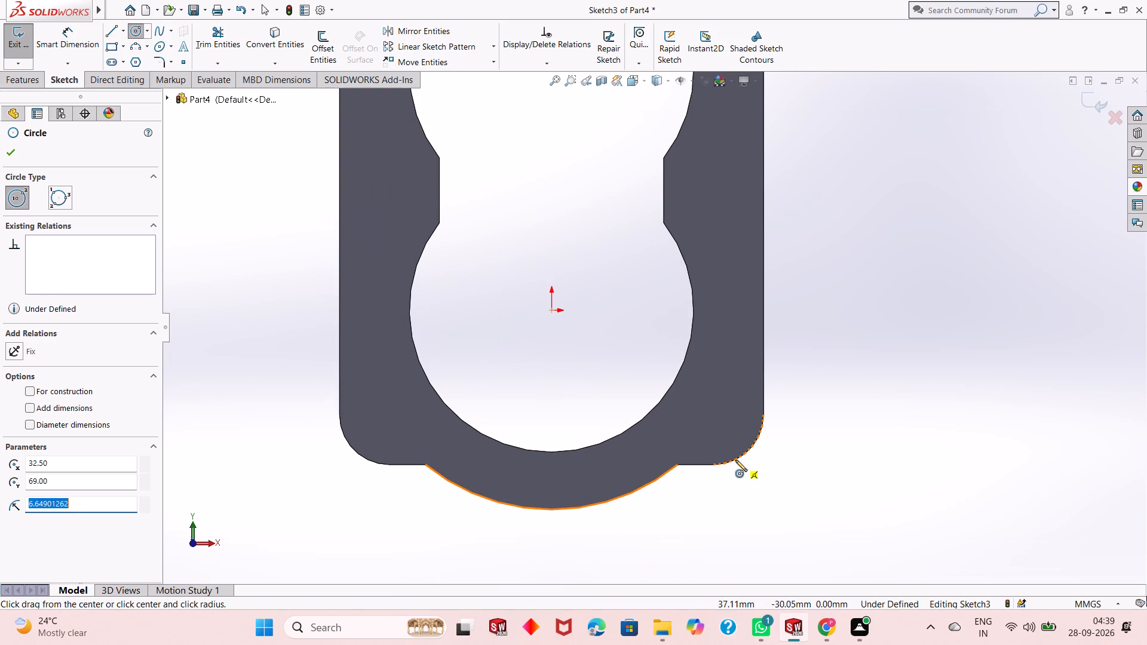
click(716, 415)
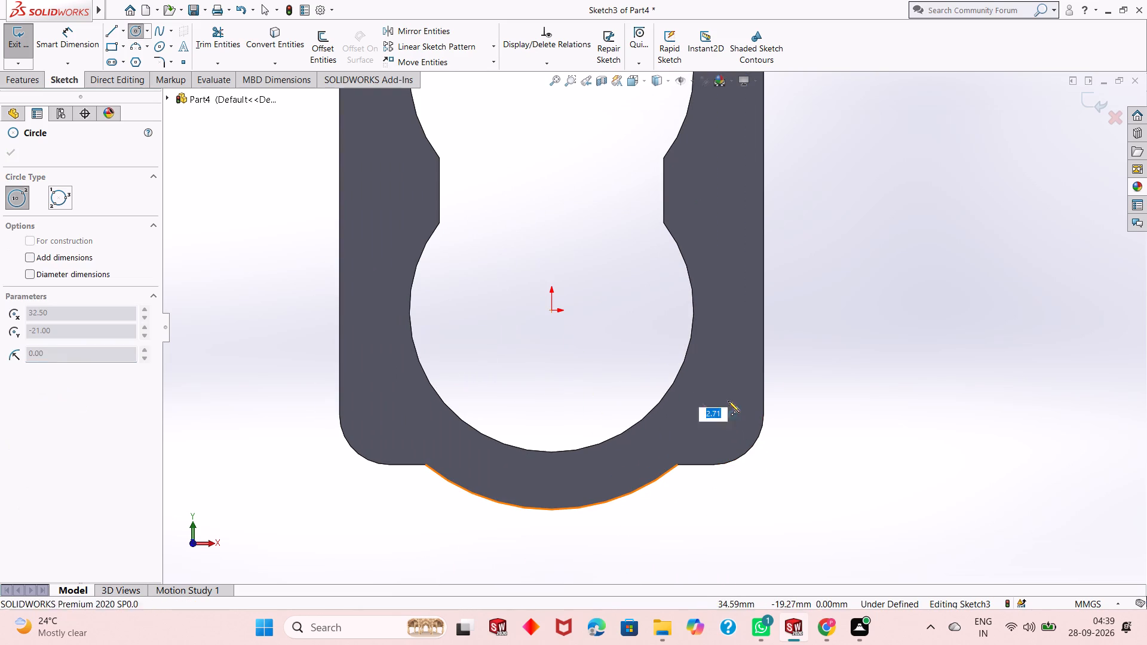
click(734, 393)
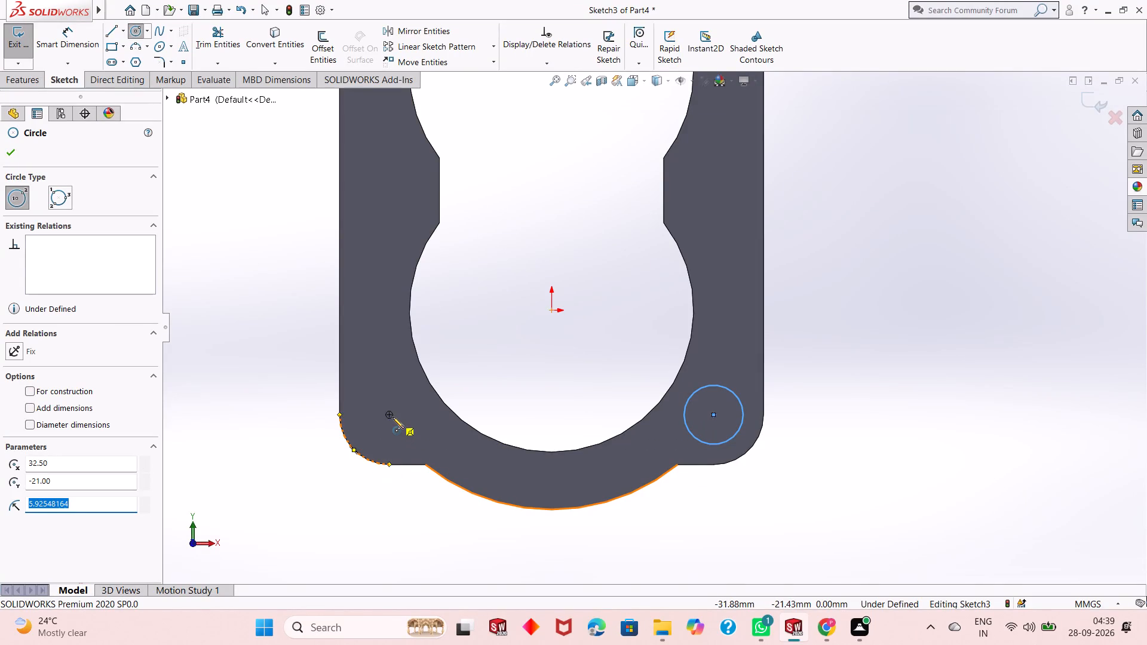
click(392, 417)
click(397, 382)
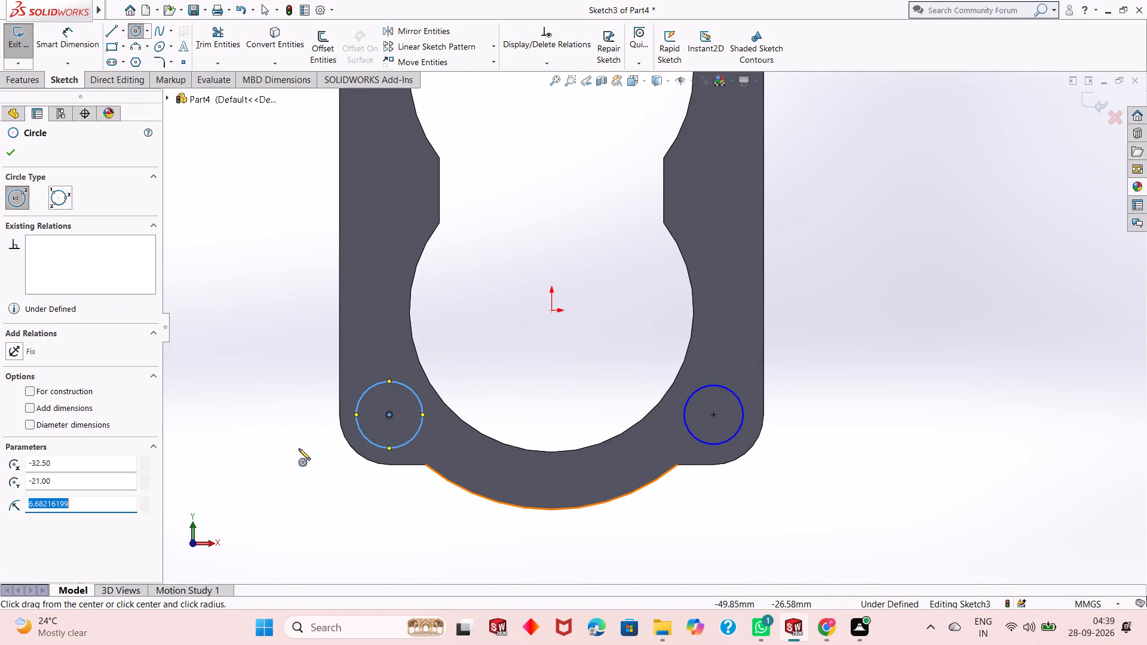
right_click(276, 411)
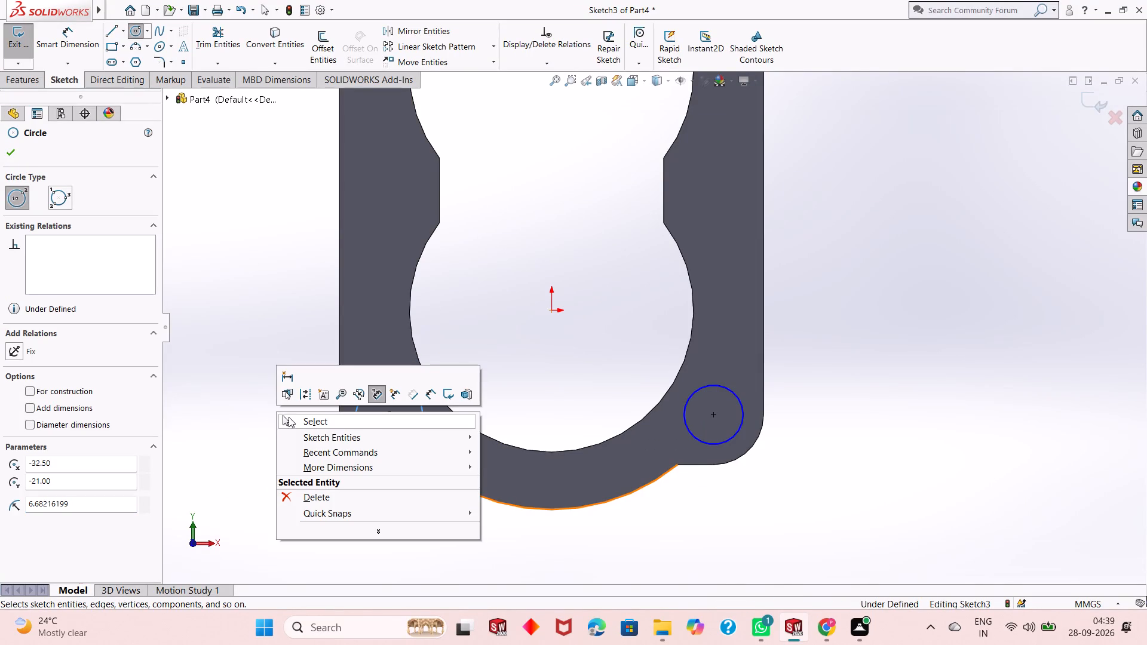
click(289, 417)
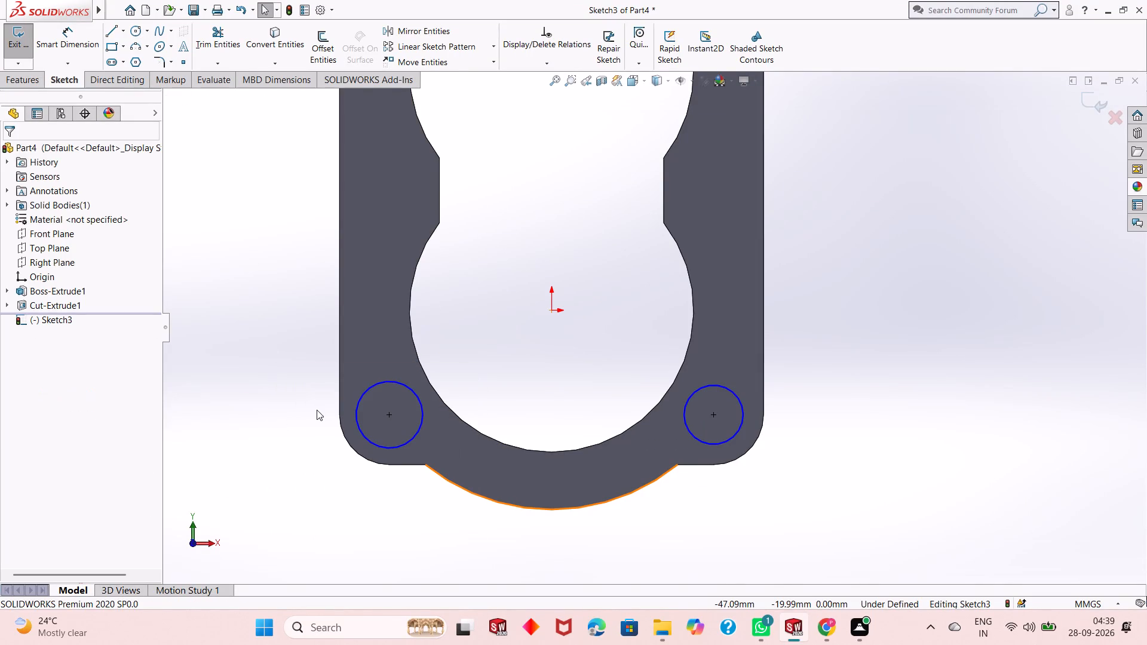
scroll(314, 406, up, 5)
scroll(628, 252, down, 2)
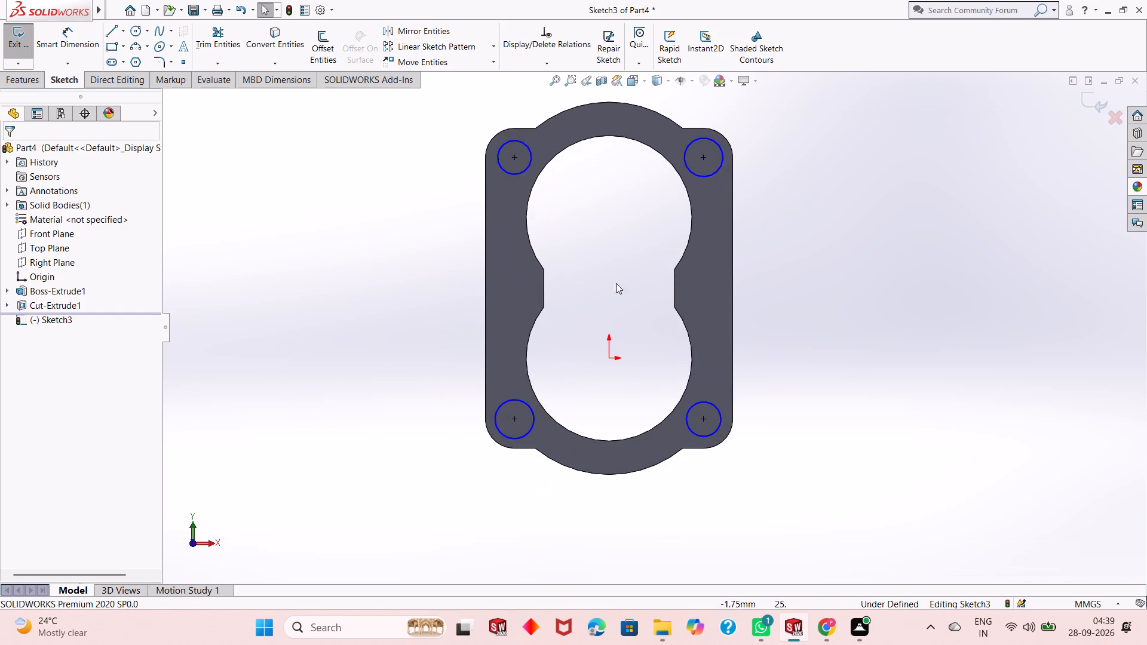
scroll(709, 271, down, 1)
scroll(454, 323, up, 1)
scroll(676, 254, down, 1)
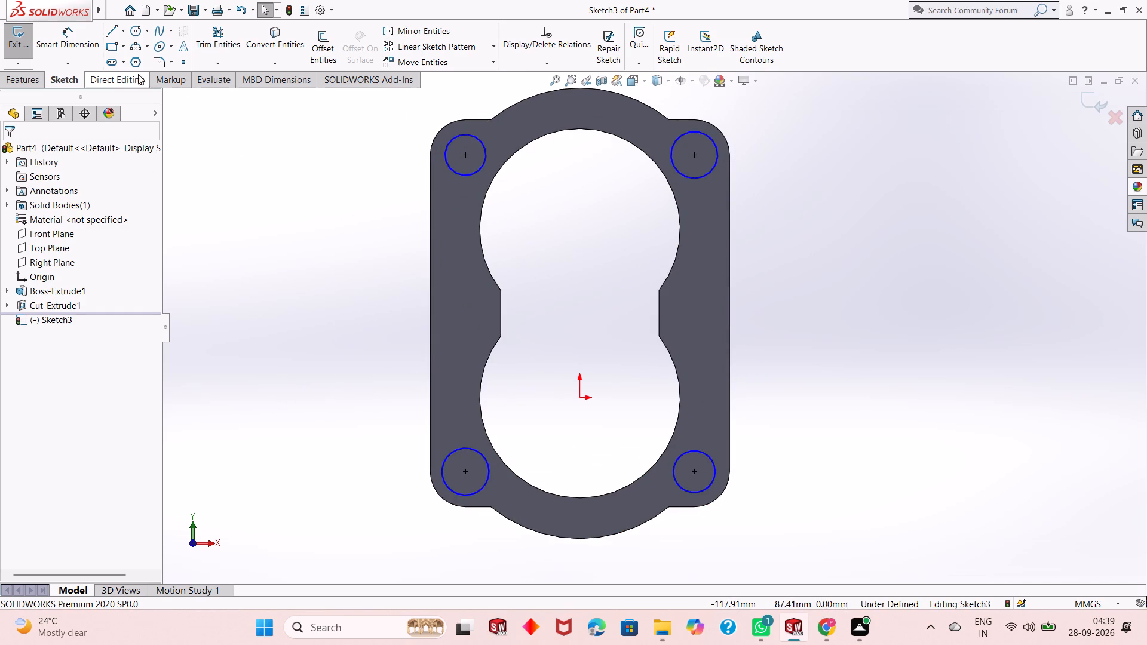
Dimension the two upper corner circles to a 9 mm diameter each.
click(74, 43)
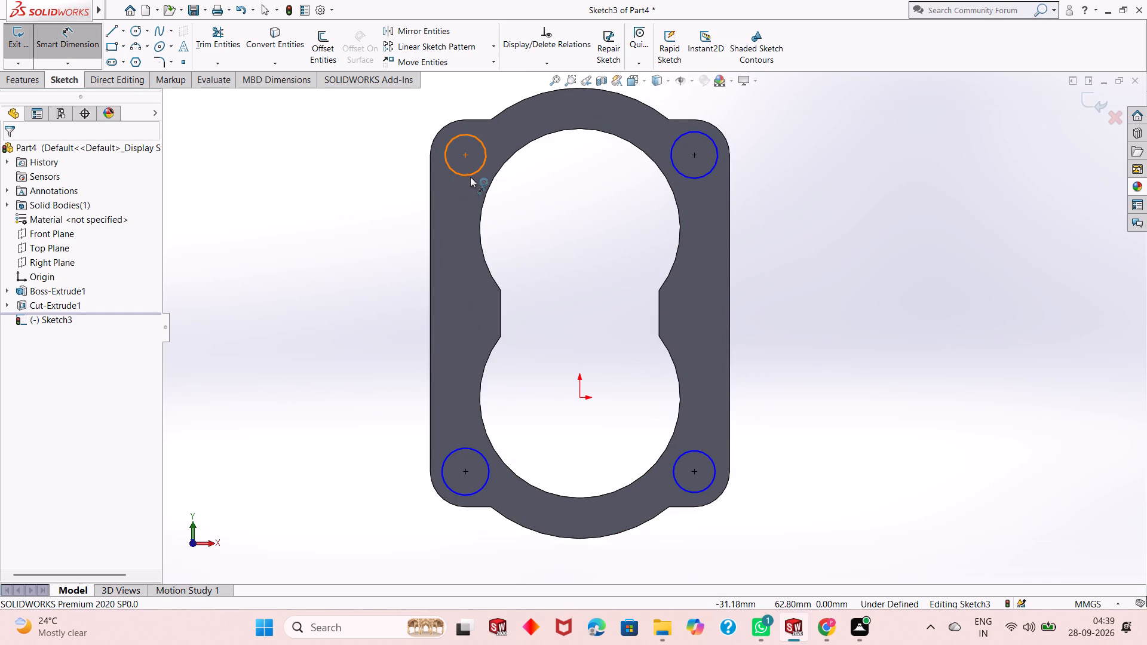
click(470, 177)
click(342, 303)
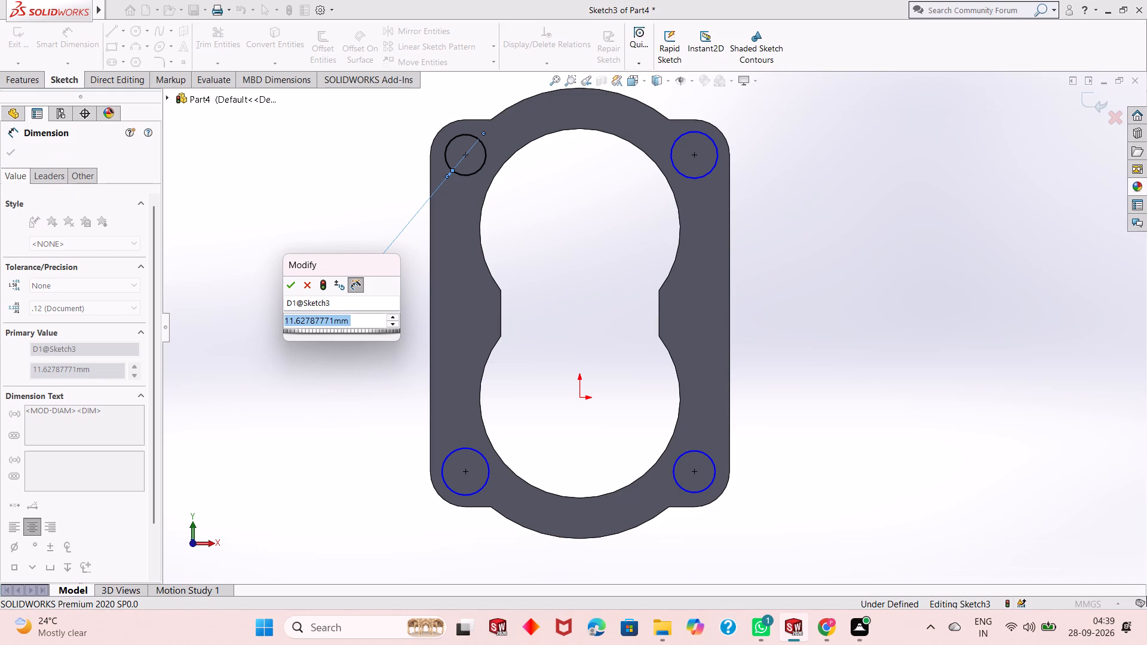
key(9)
key(Return)
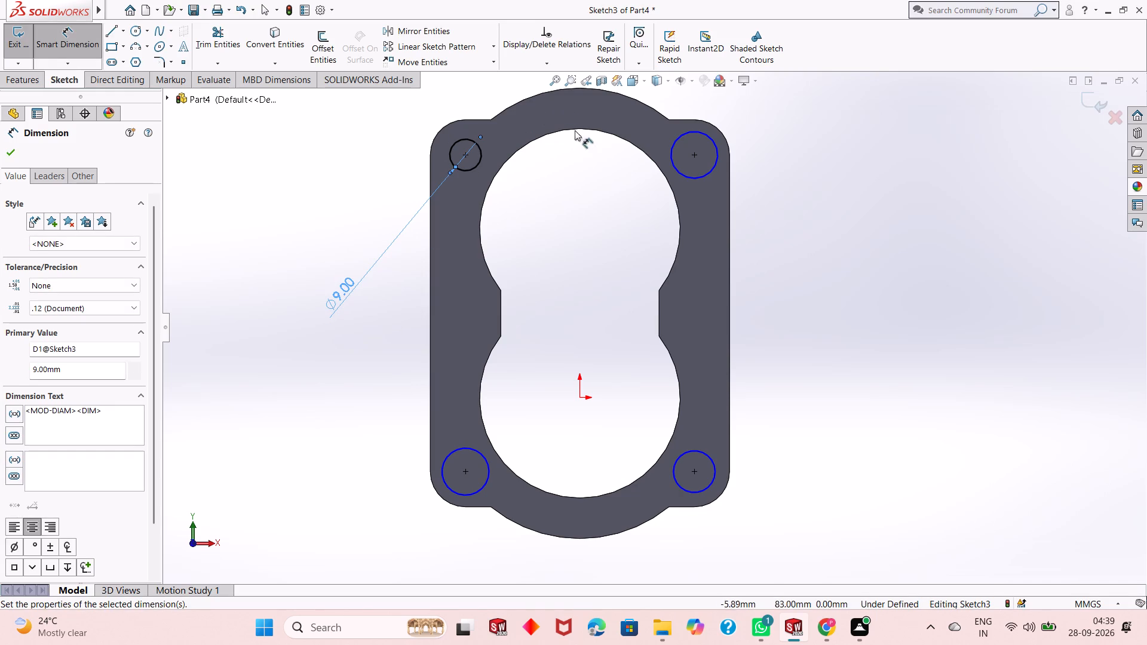
click(717, 168)
click(839, 274)
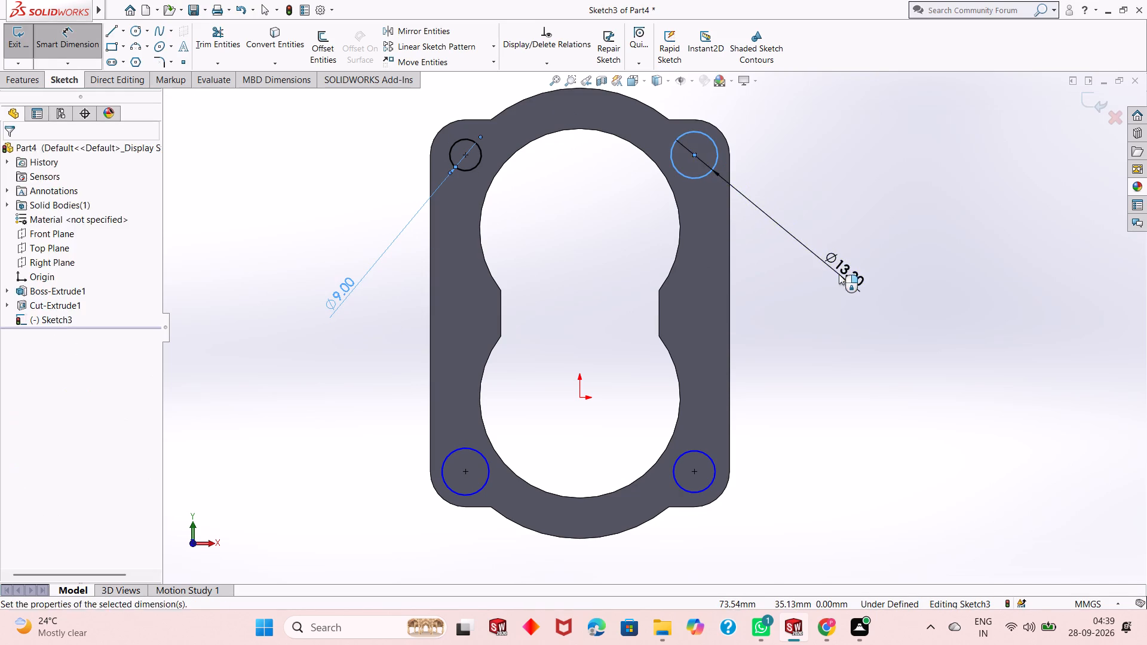
key(9)
key(Return)
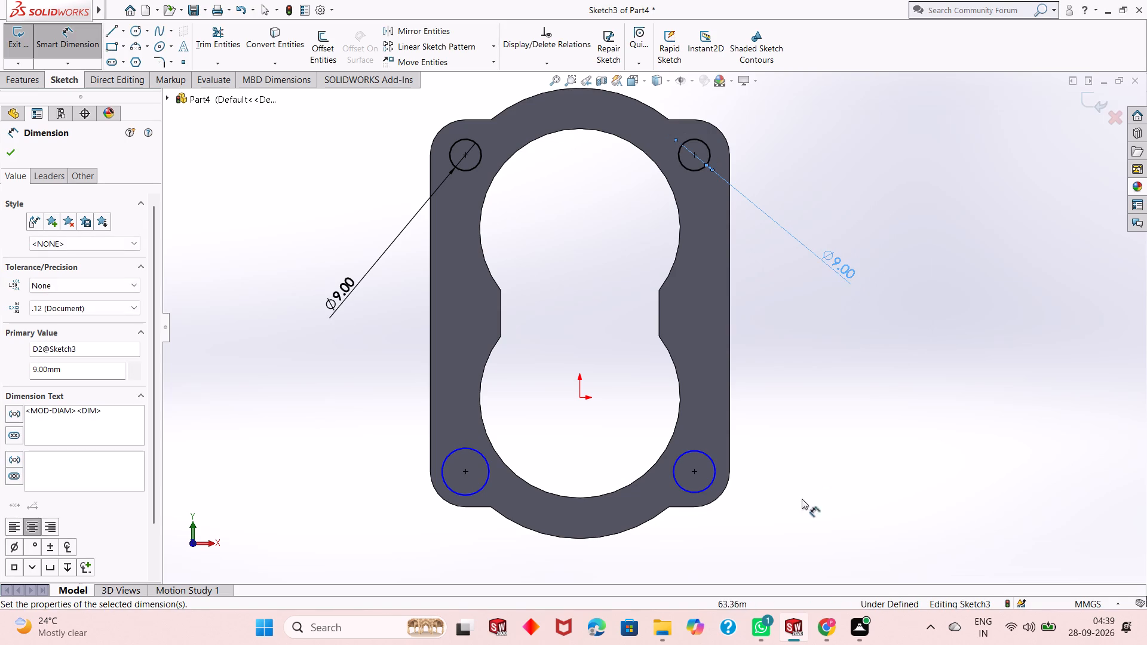
Dimension the two lower corner circles to a 9 mm diameter each and end dimensioning.
click(707, 487)
click(840, 537)
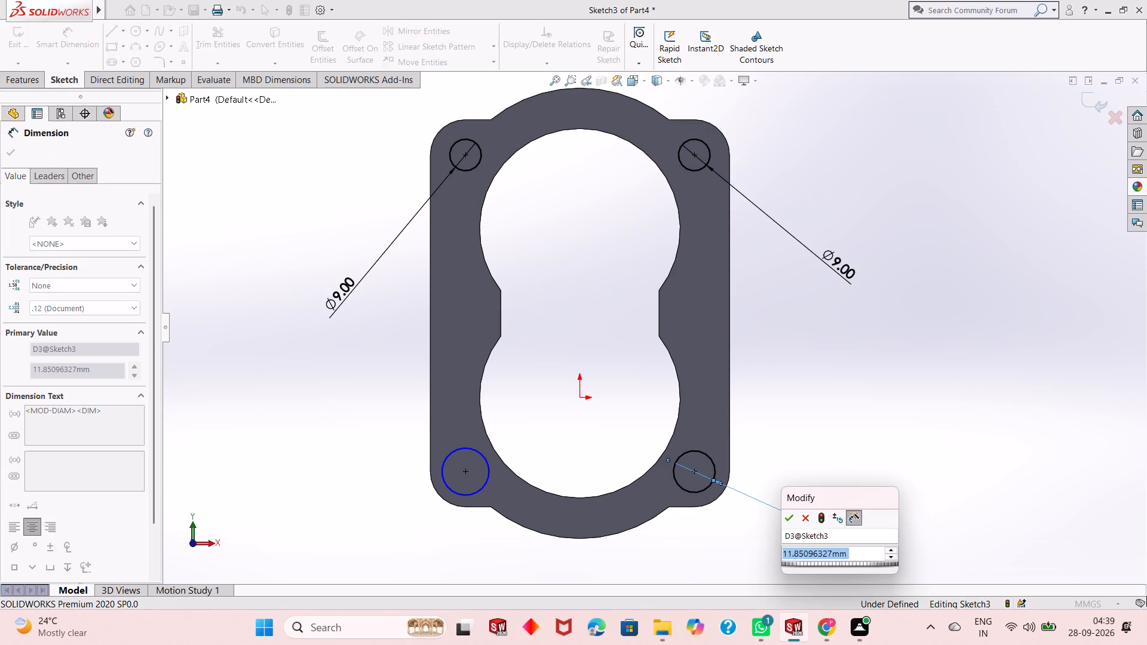
key(9)
key(Return)
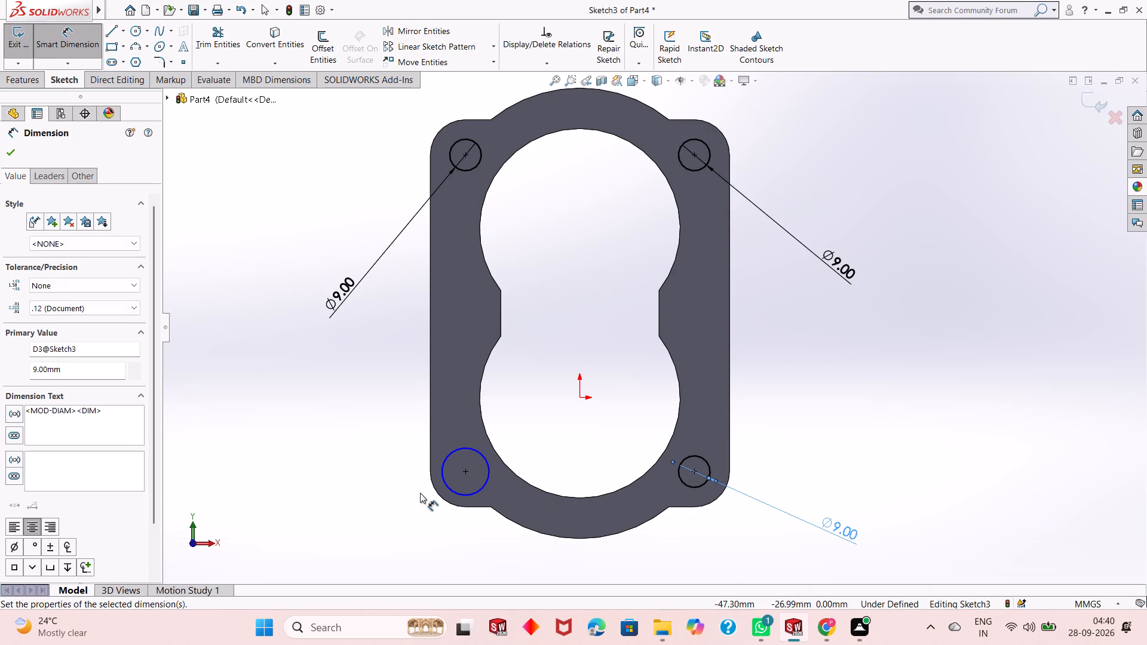
click(467, 494)
click(365, 514)
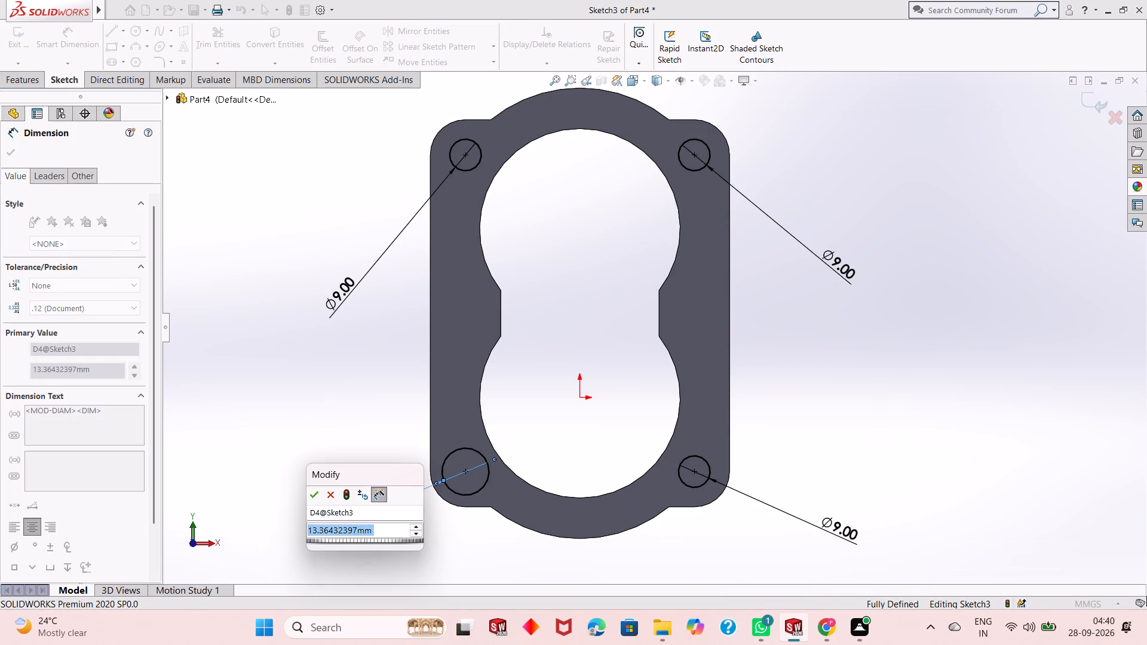
key(9)
key(Return)
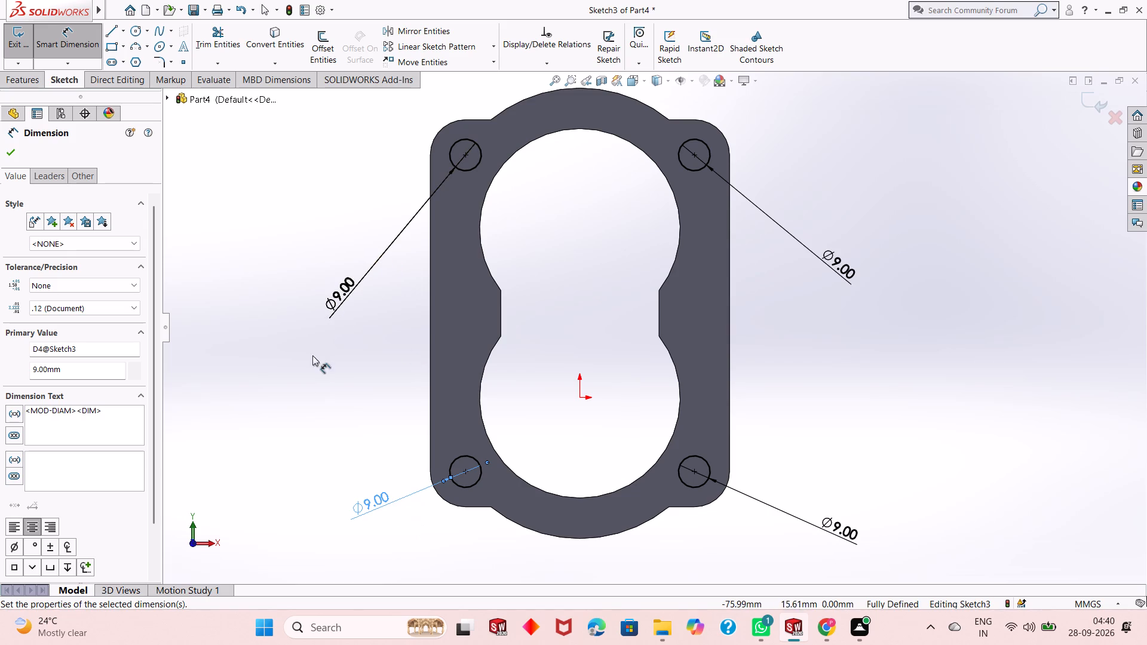
right_click(301, 391)
click(344, 431)
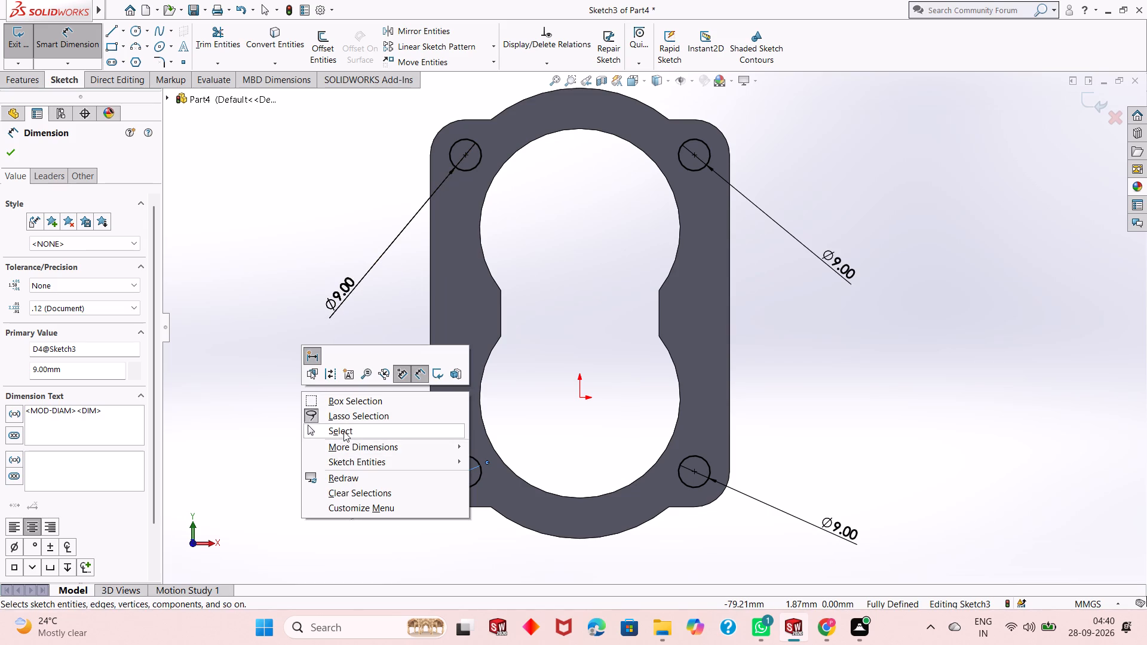
Cut-extrude the four corner circles with a blind depth of 80 mm through the body.
scroll(434, 432, up, 3)
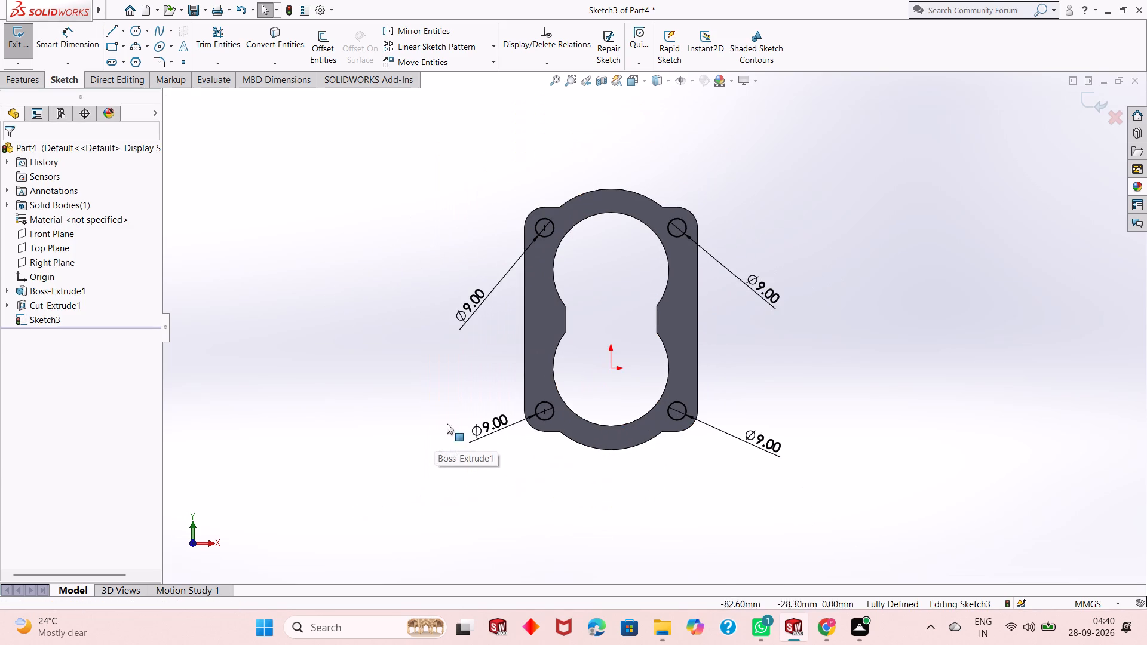
scroll(498, 369, up, 2)
scroll(704, 306, down, 2)
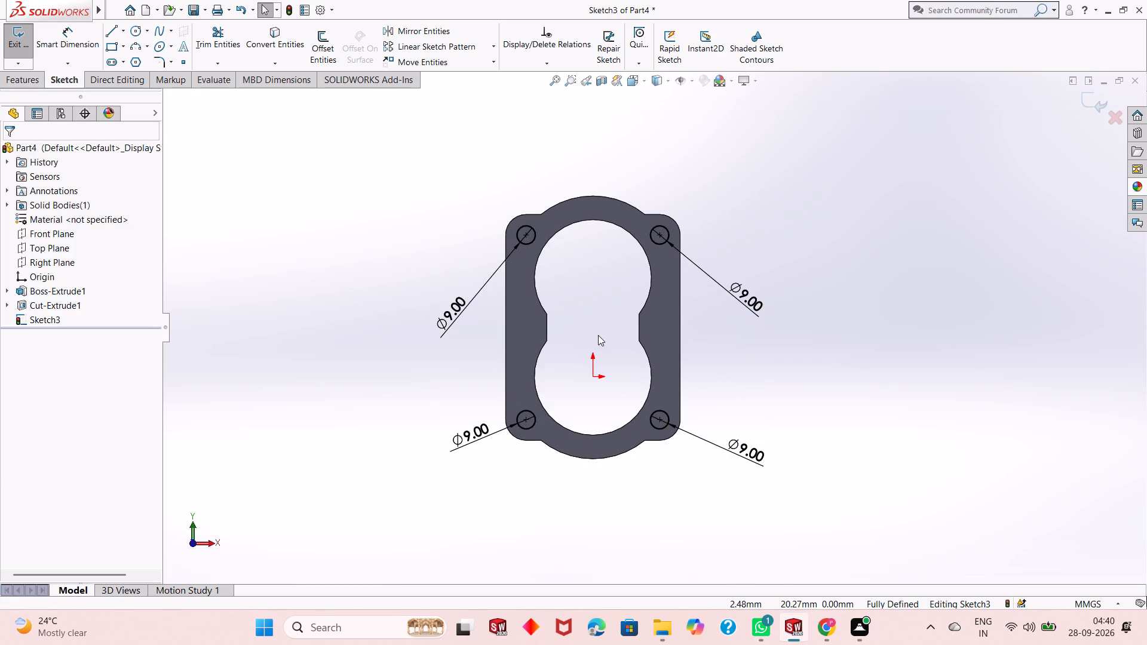
scroll(598, 335, up, 1)
click(13, 76)
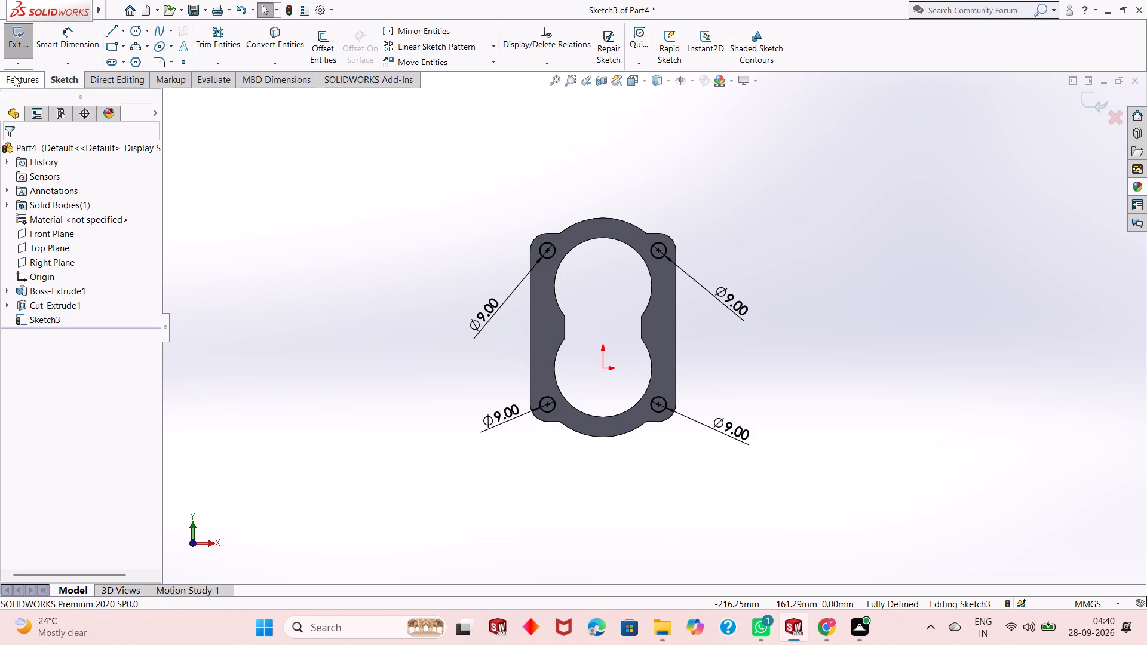
click(194, 40)
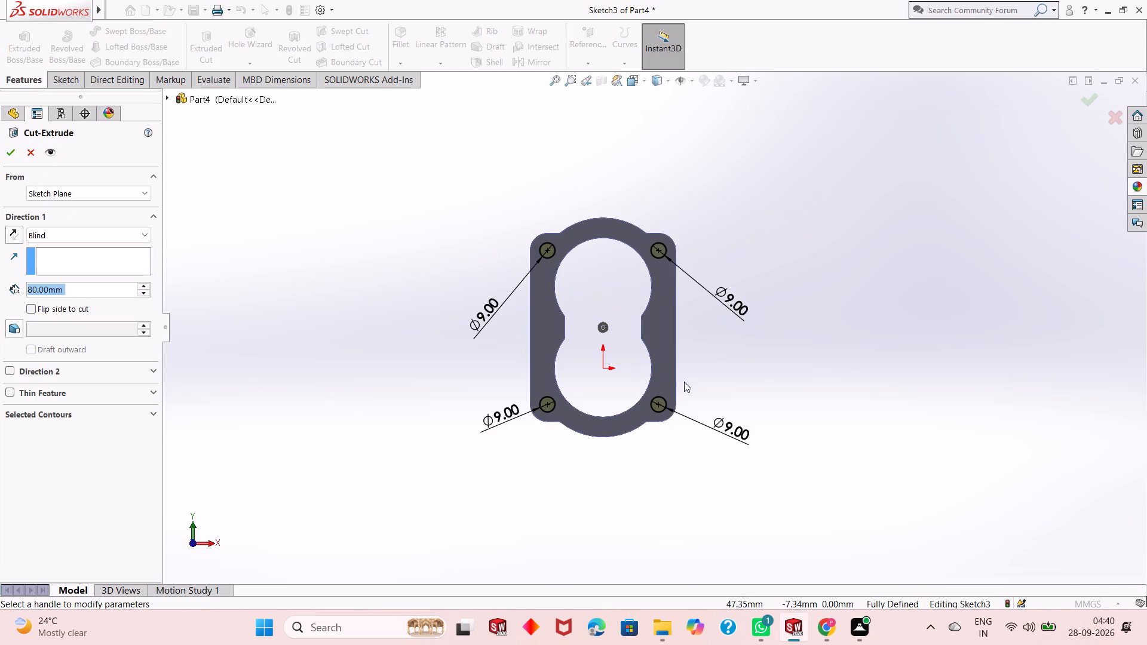
middle_drag(684, 382, 587, 416)
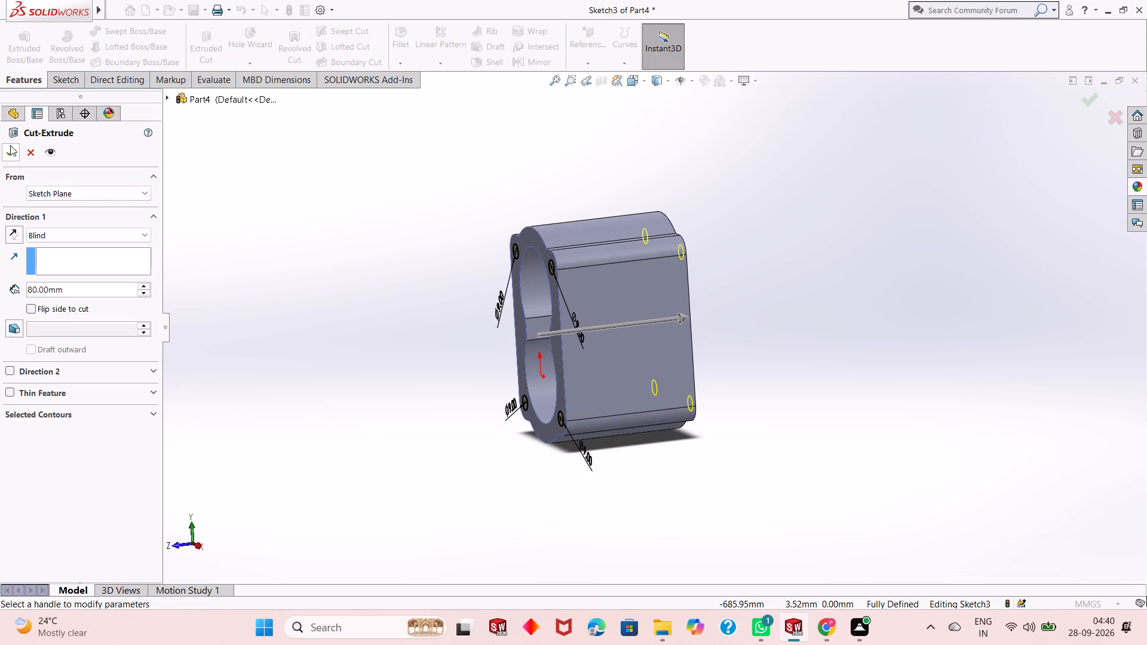
click(10, 145)
Examine the body with its corner holes and figure-eight opening from several angles.
middle_drag(504, 342, 505, 373)
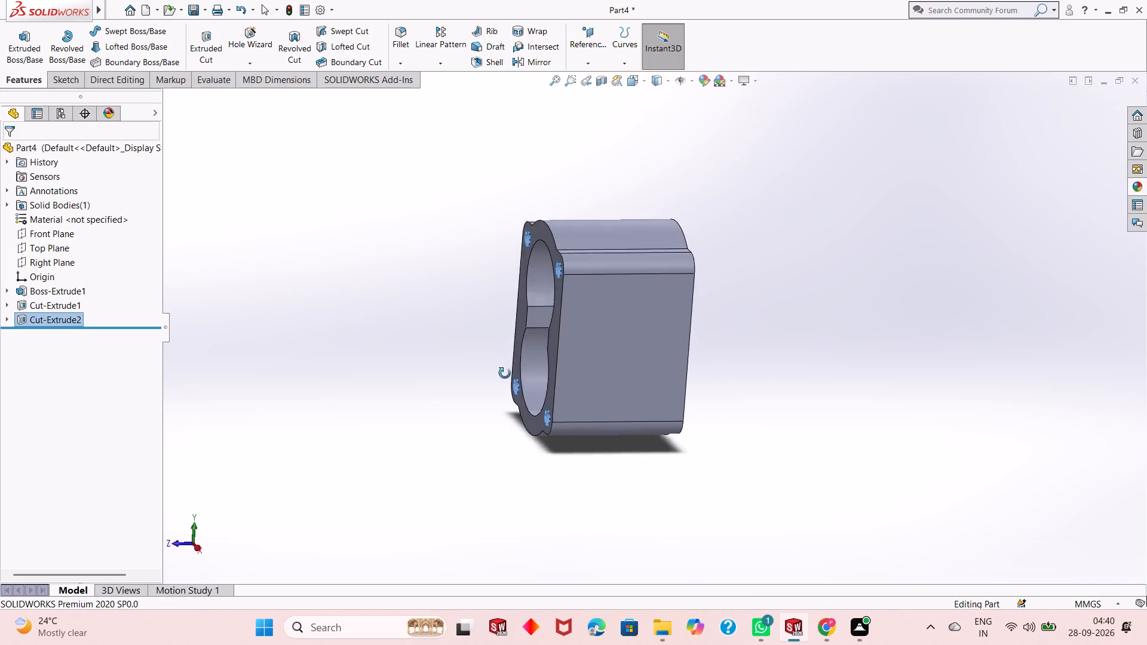
middle_drag(505, 373, 550, 345)
click(197, 266)
scroll(576, 358, up, 1)
middle_drag(578, 360, 607, 298)
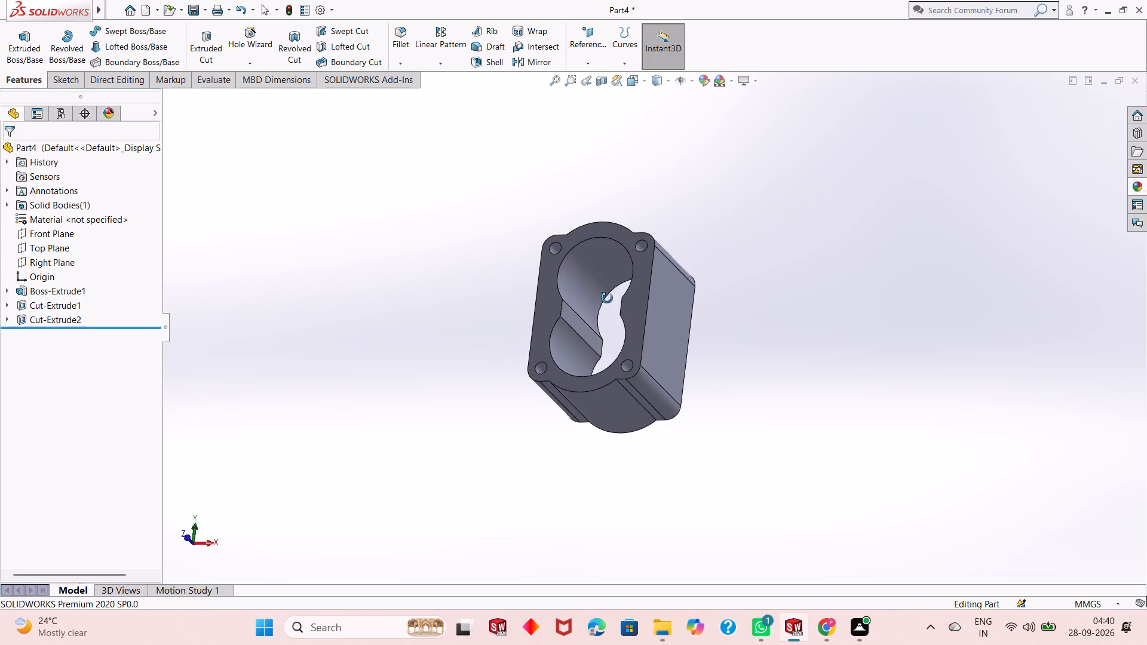
middle_drag(607, 298, 594, 406)
scroll(593, 343, down, 3)
scroll(593, 348, up, 3)
scroll(649, 236, down, 1)
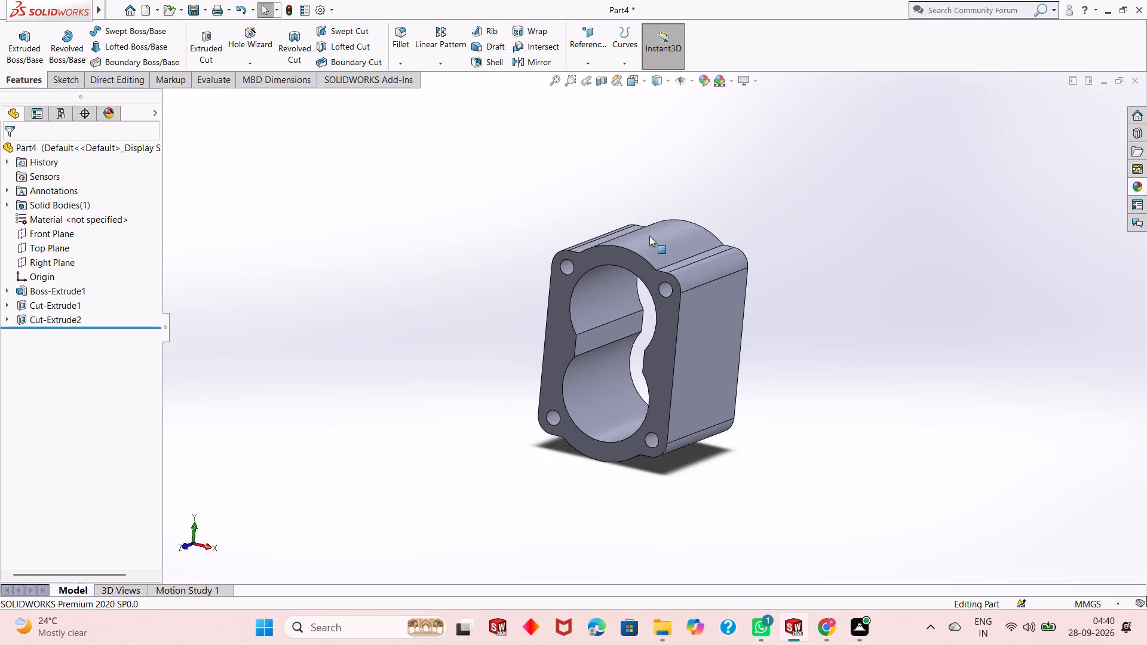
scroll(785, 374, down, 2)
scroll(628, 360, up, 1)
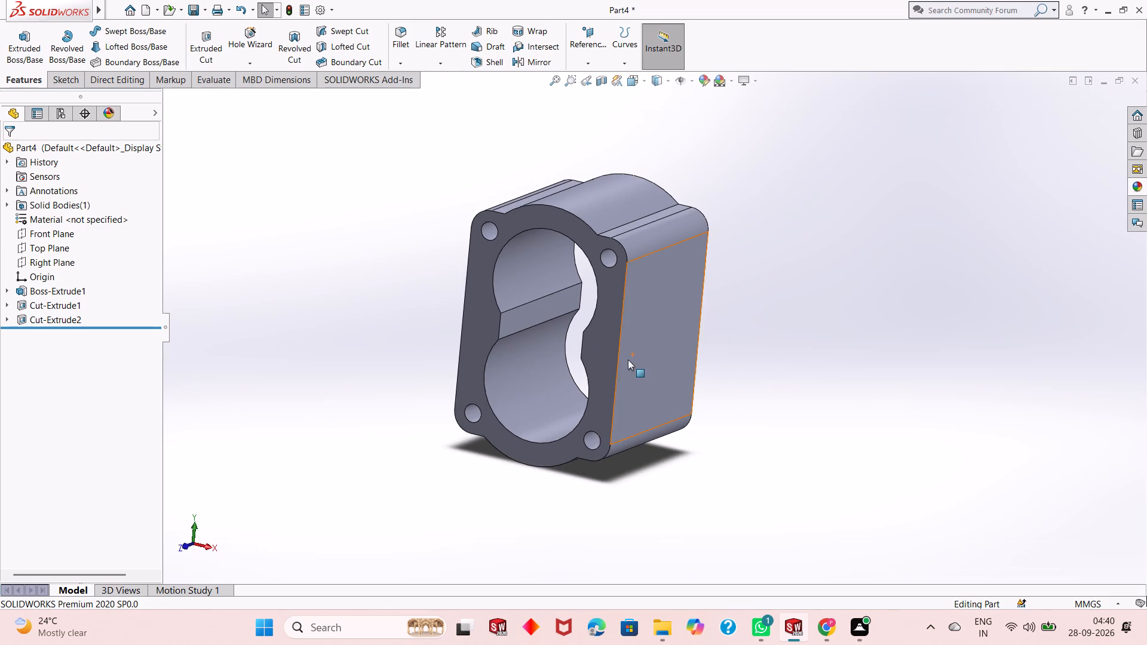
scroll(509, 325, down, 1)
scroll(513, 326, up, 1)
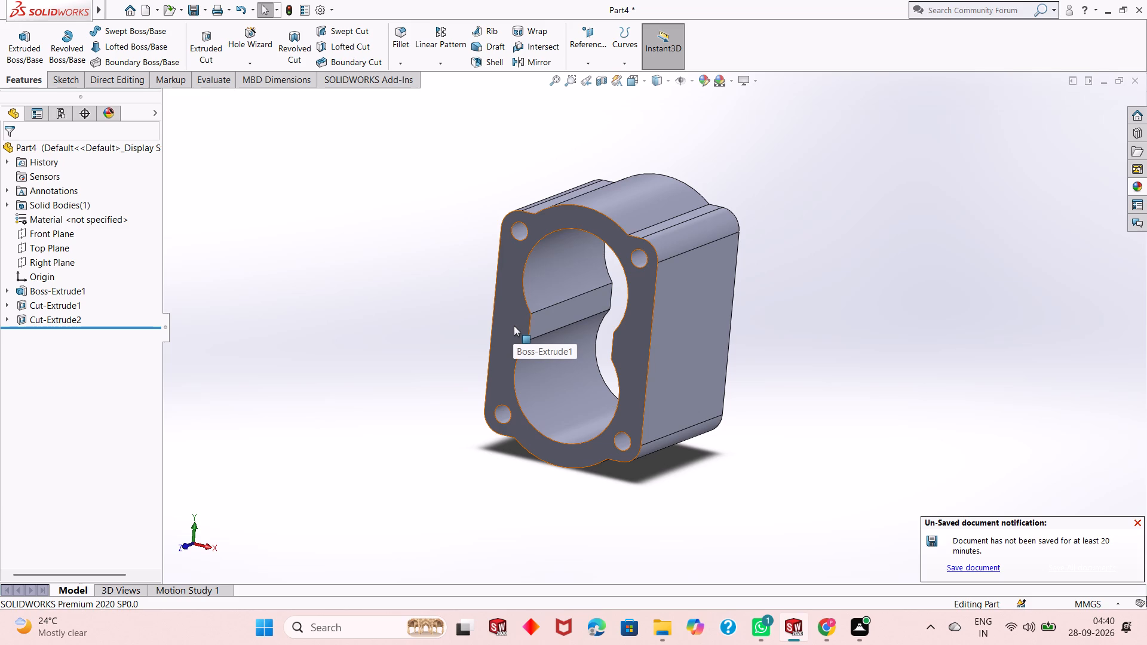
scroll(713, 324, down, 2)
scroll(649, 353, up, 2)
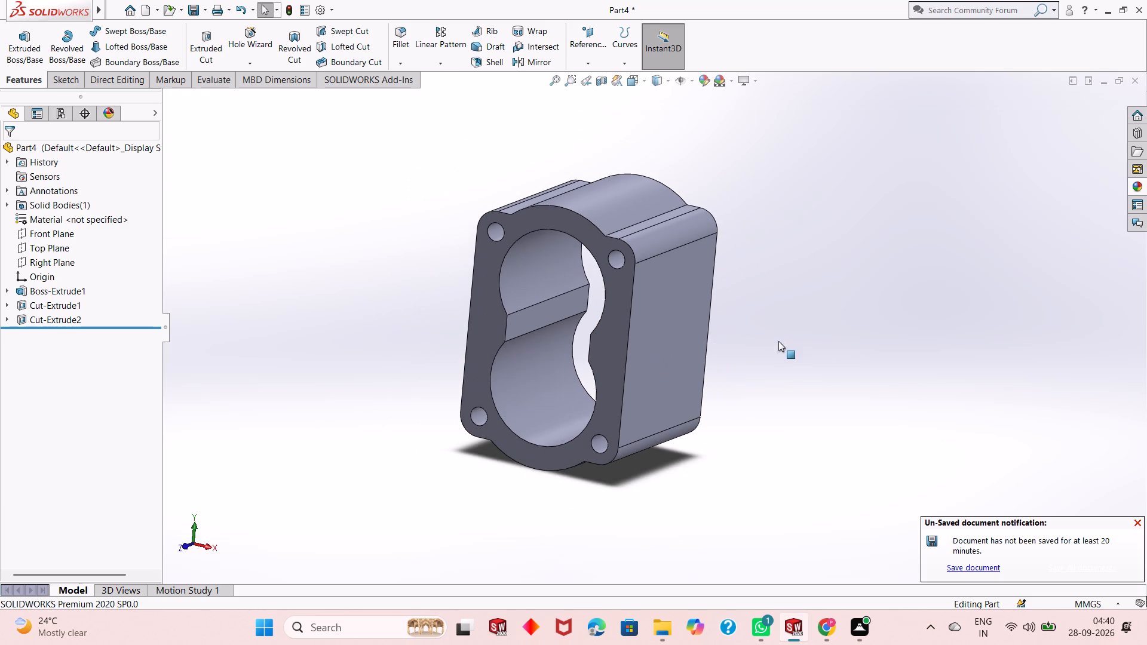
middle_drag(780, 343, 765, 355)
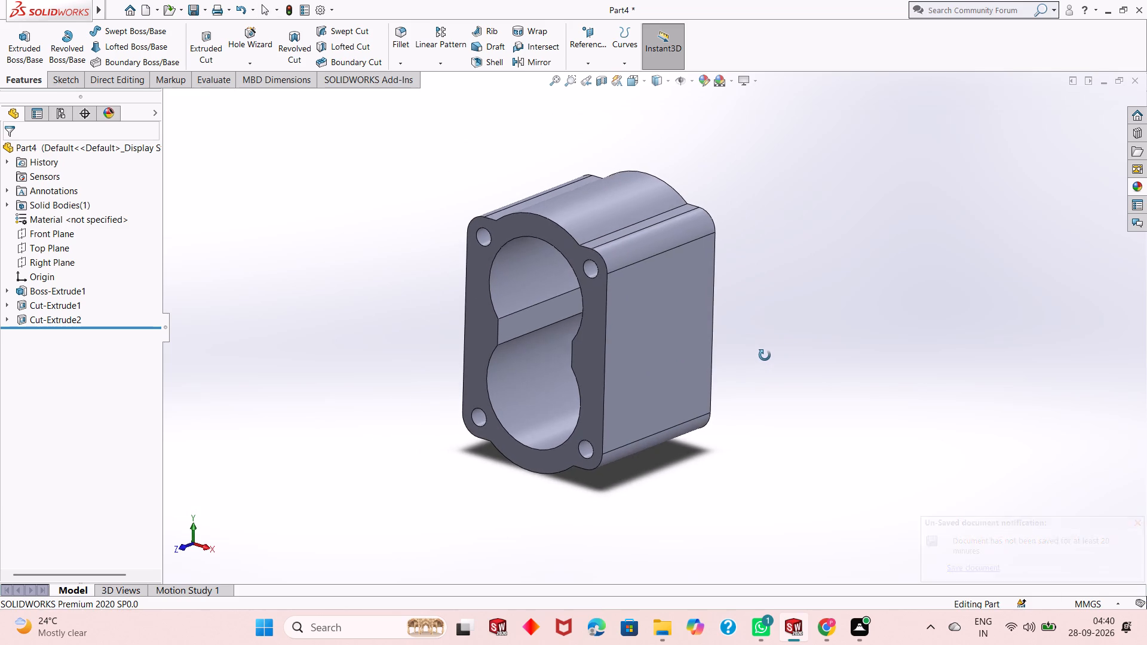
middle_drag(765, 355, 773, 333)
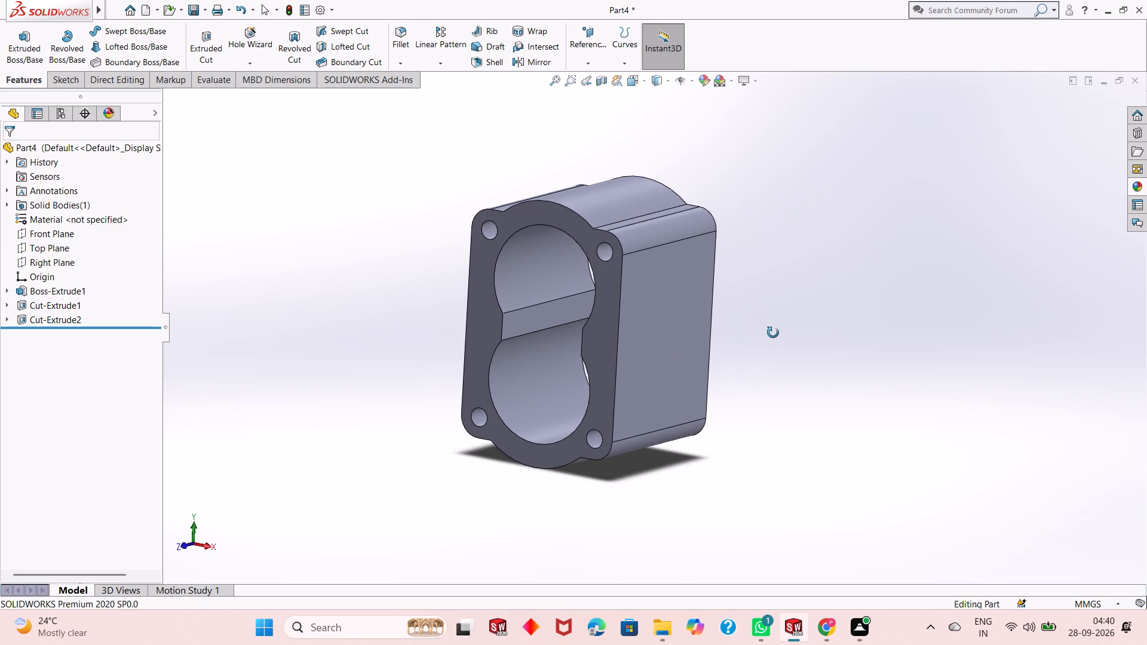
middle_drag(773, 333, 768, 336)
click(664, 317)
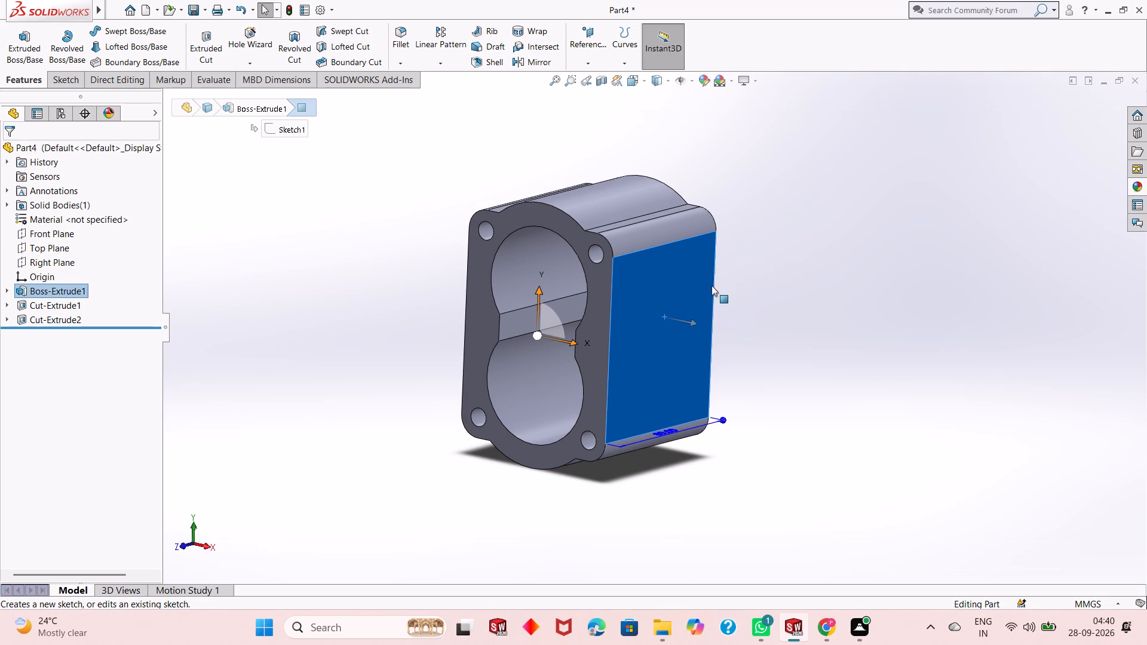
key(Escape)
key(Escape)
Start a reference plane from the Top Plane with the offset flipped and the distance set to 0 mm.
middle_drag(713, 439, 716, 427)
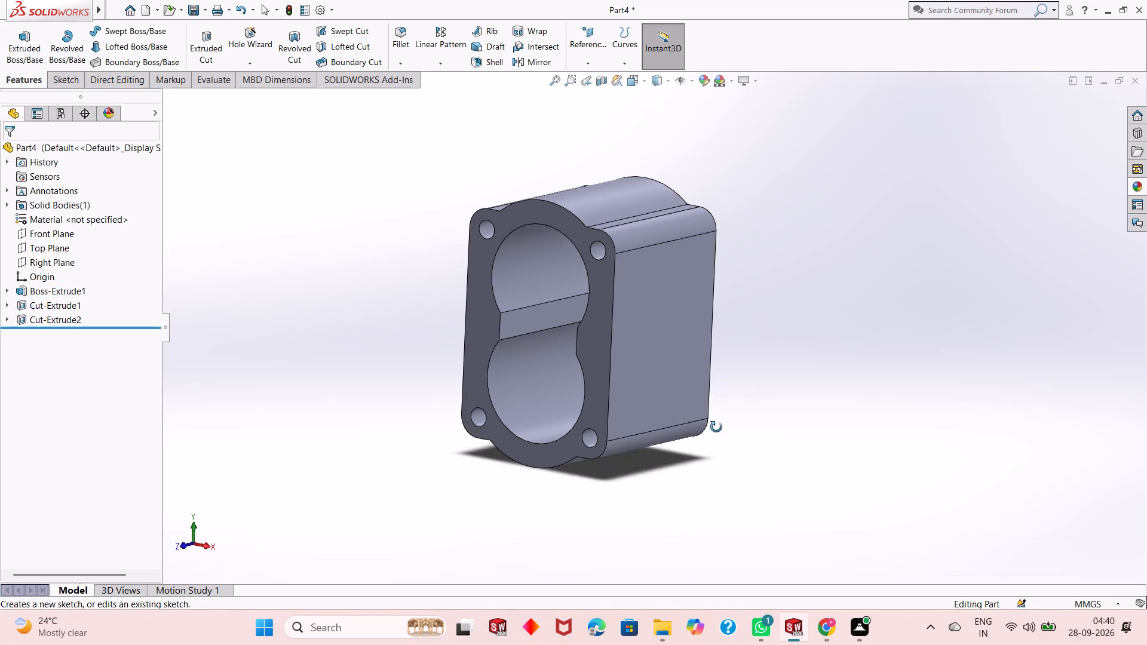
middle_drag(716, 427, 719, 413)
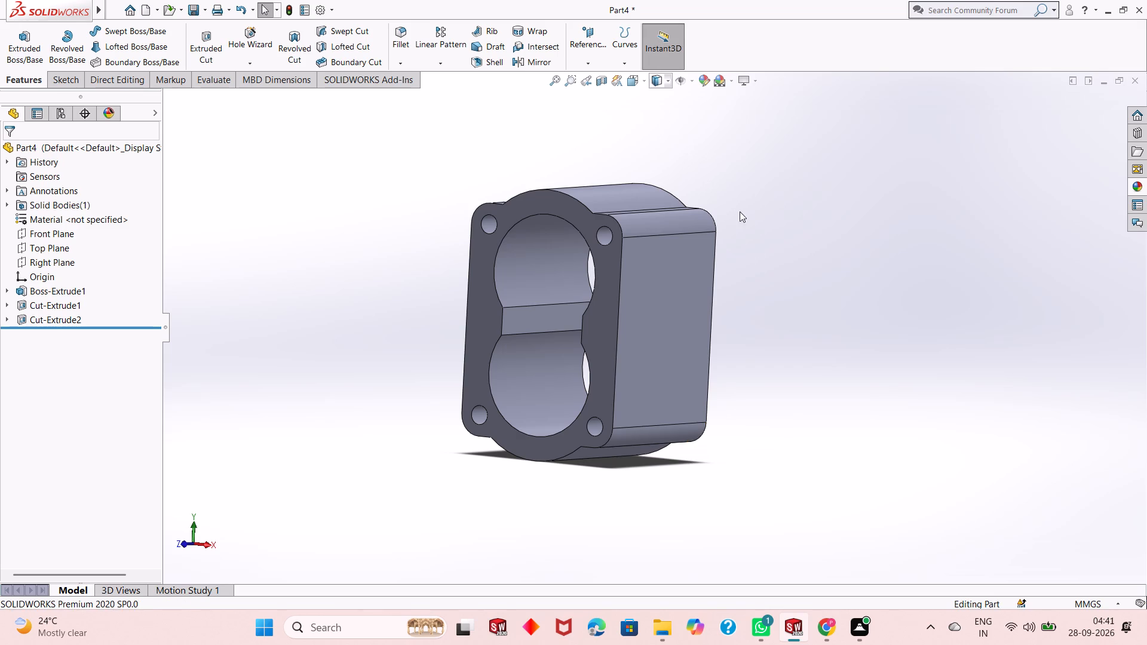
click(591, 53)
click(606, 77)
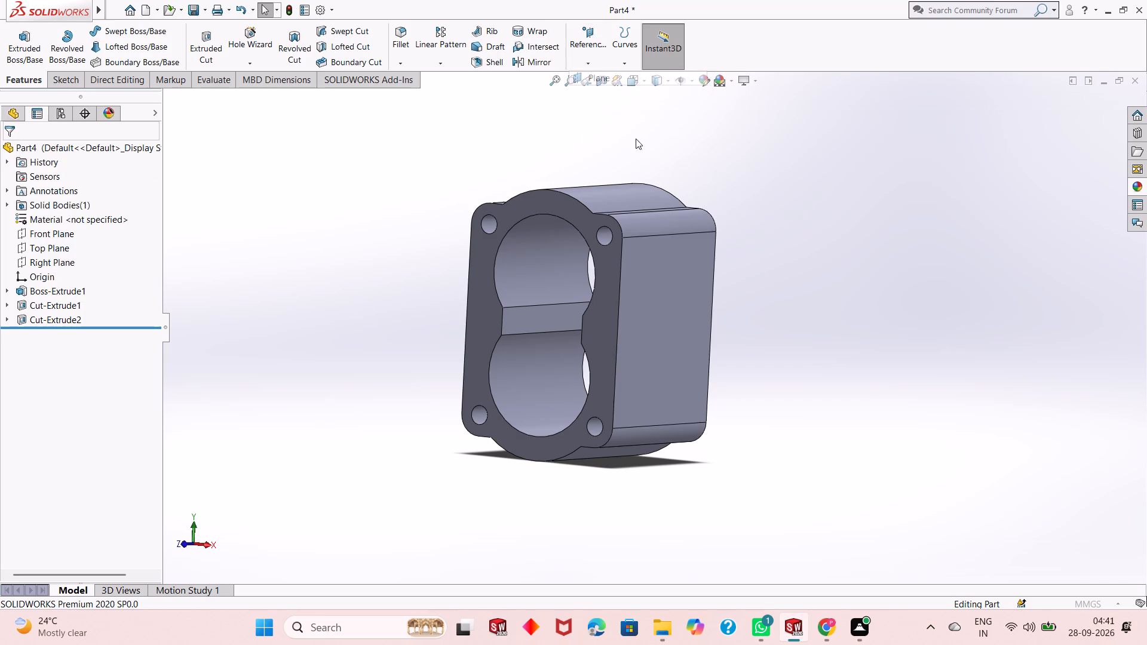
scroll(654, 413, up, 1)
middle_drag(756, 377, 728, 431)
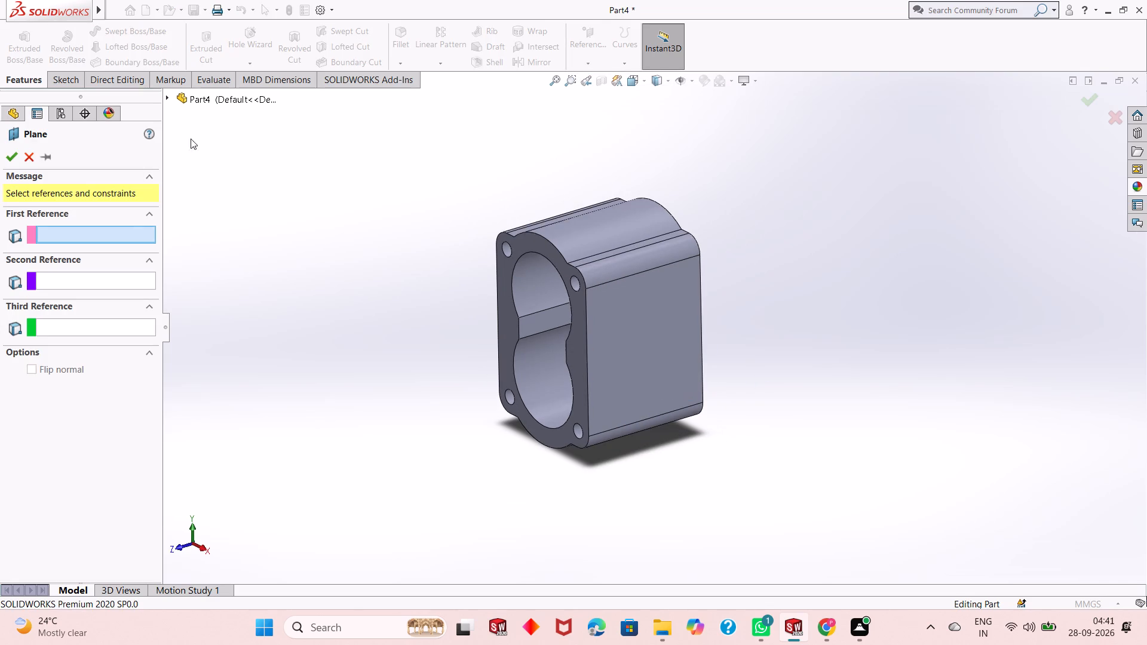
click(168, 98)
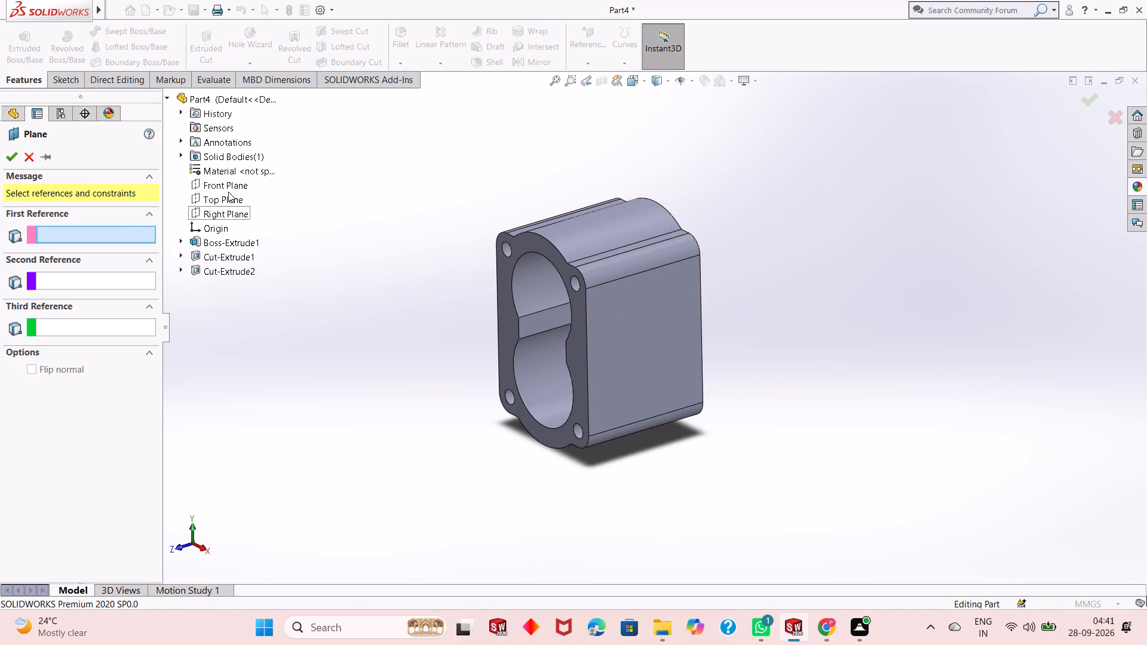
click(228, 192)
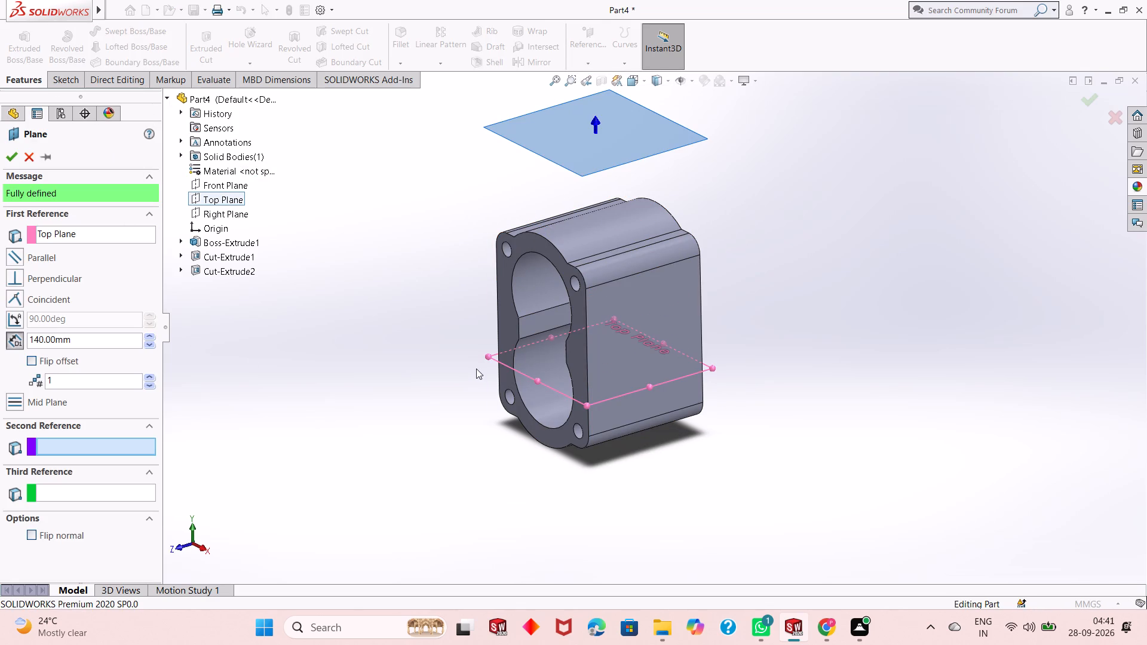
middle_drag(479, 370, 495, 357)
click(37, 364)
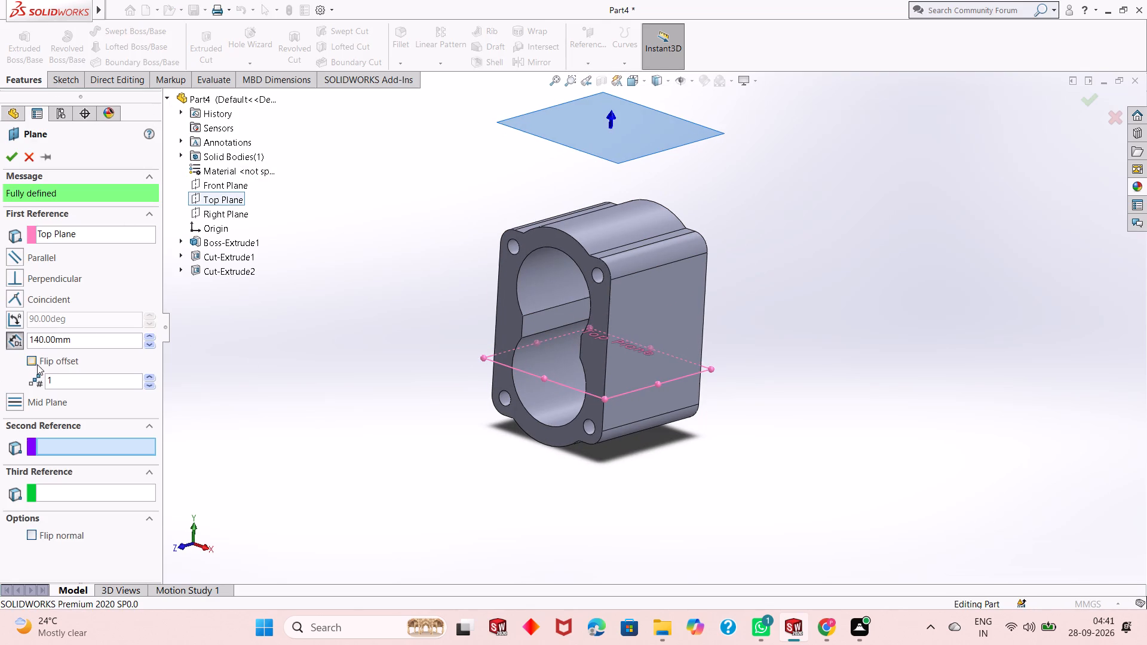
key(0)
key(Return)
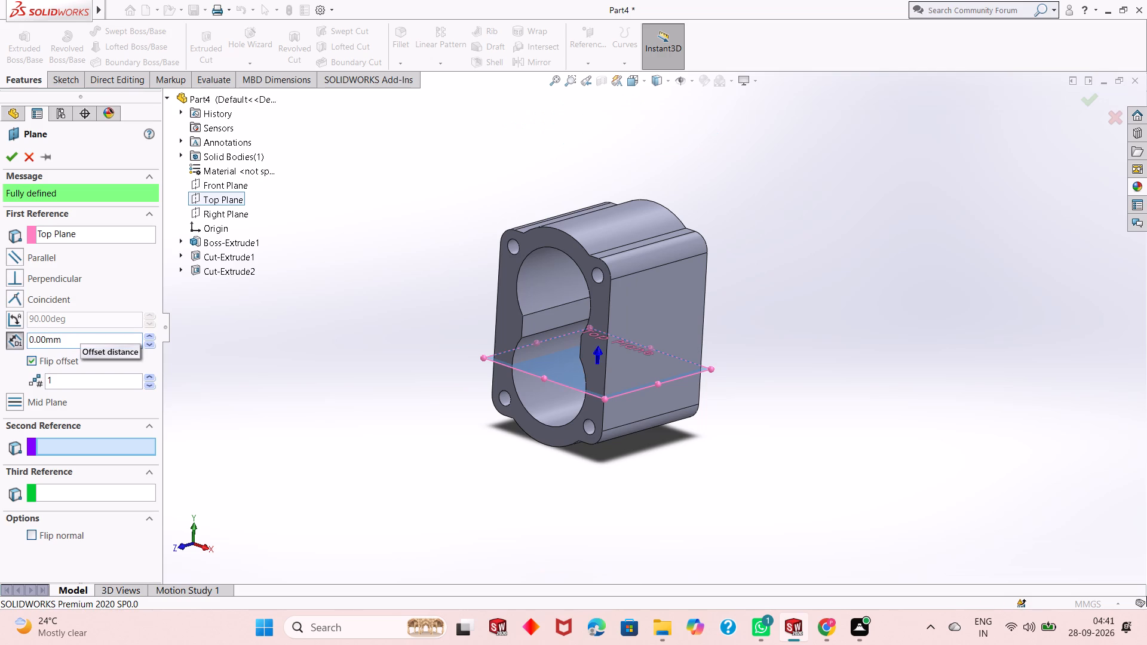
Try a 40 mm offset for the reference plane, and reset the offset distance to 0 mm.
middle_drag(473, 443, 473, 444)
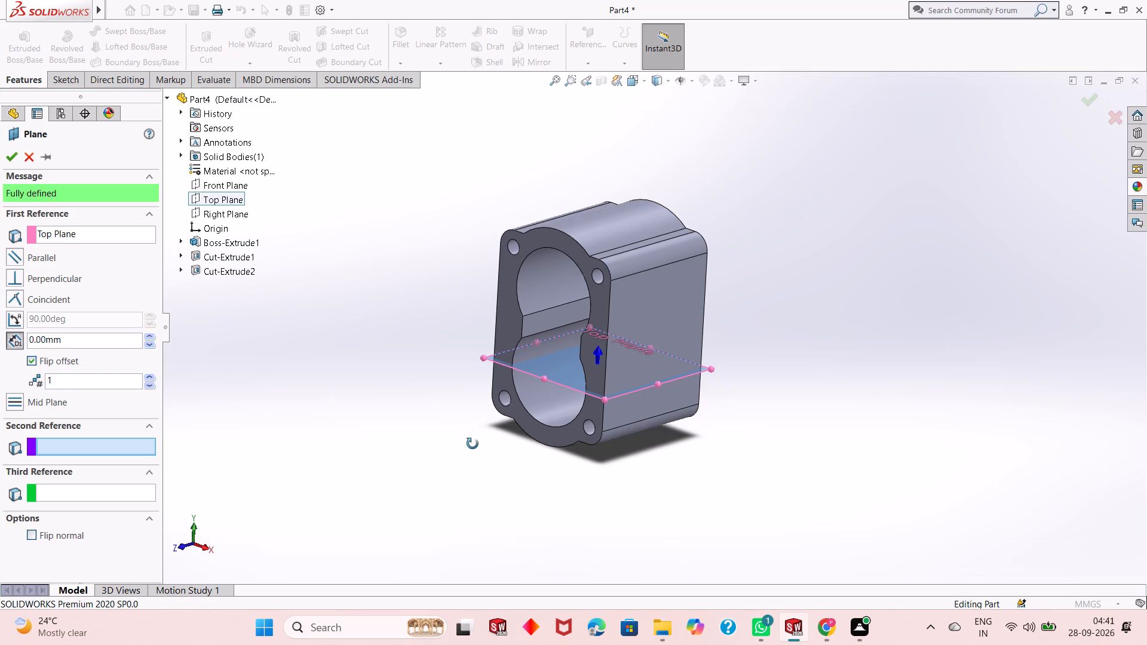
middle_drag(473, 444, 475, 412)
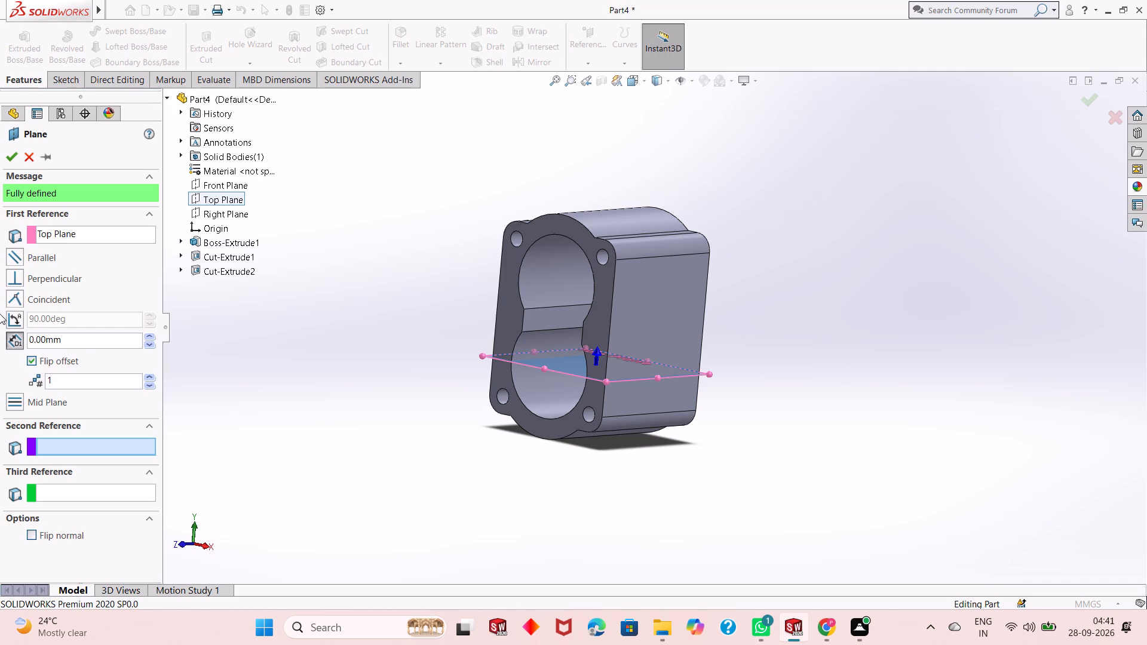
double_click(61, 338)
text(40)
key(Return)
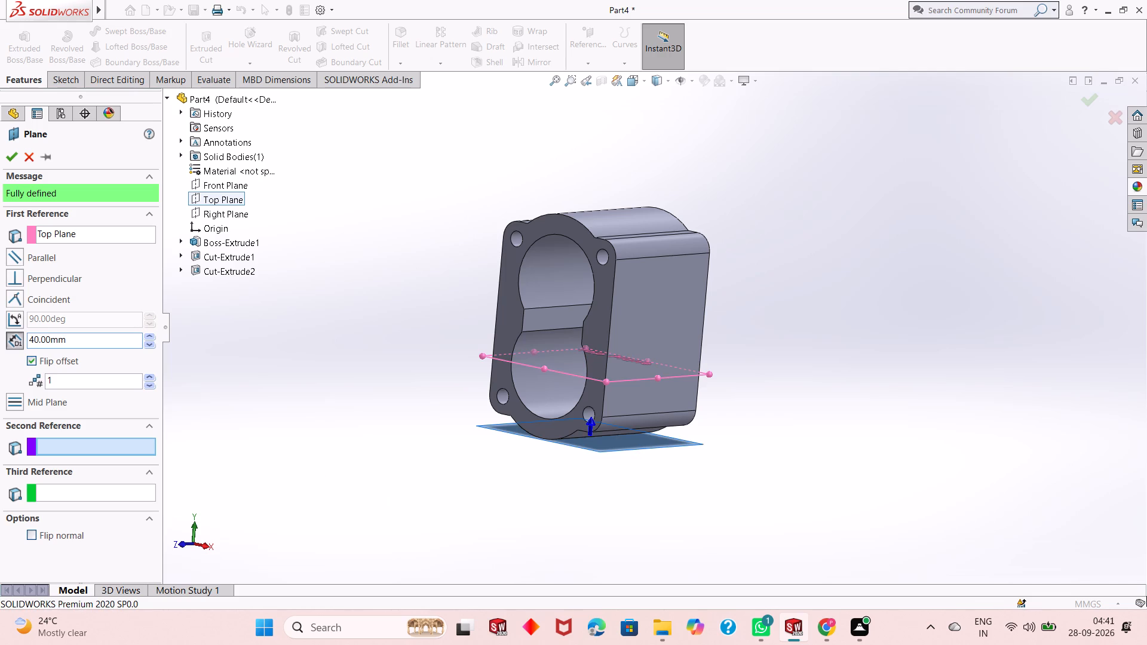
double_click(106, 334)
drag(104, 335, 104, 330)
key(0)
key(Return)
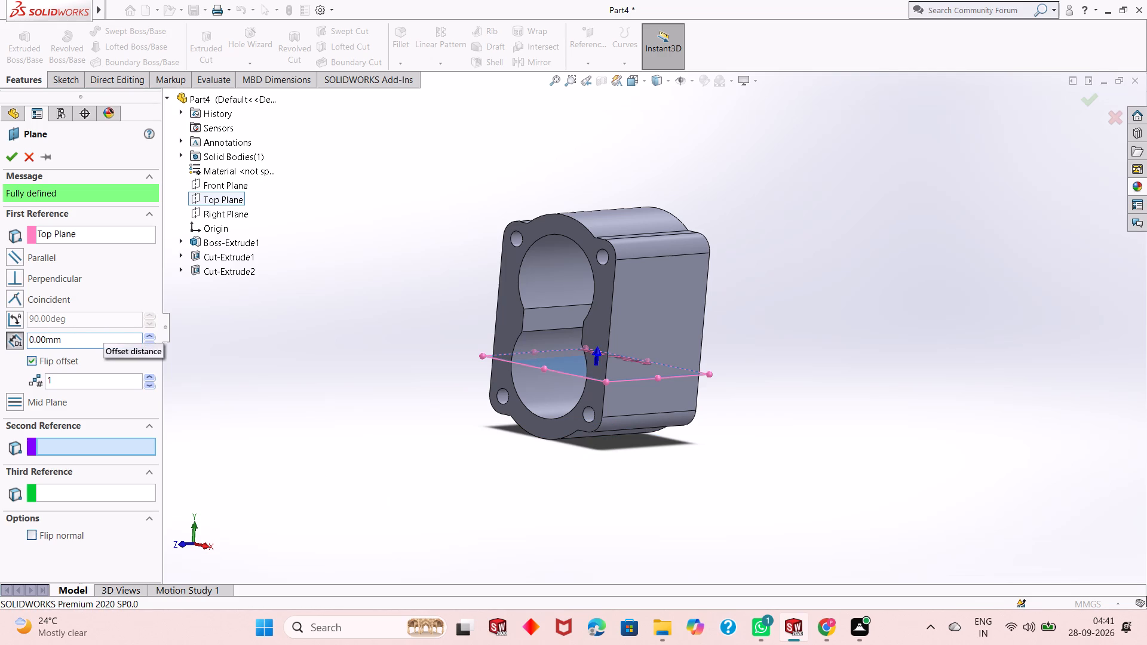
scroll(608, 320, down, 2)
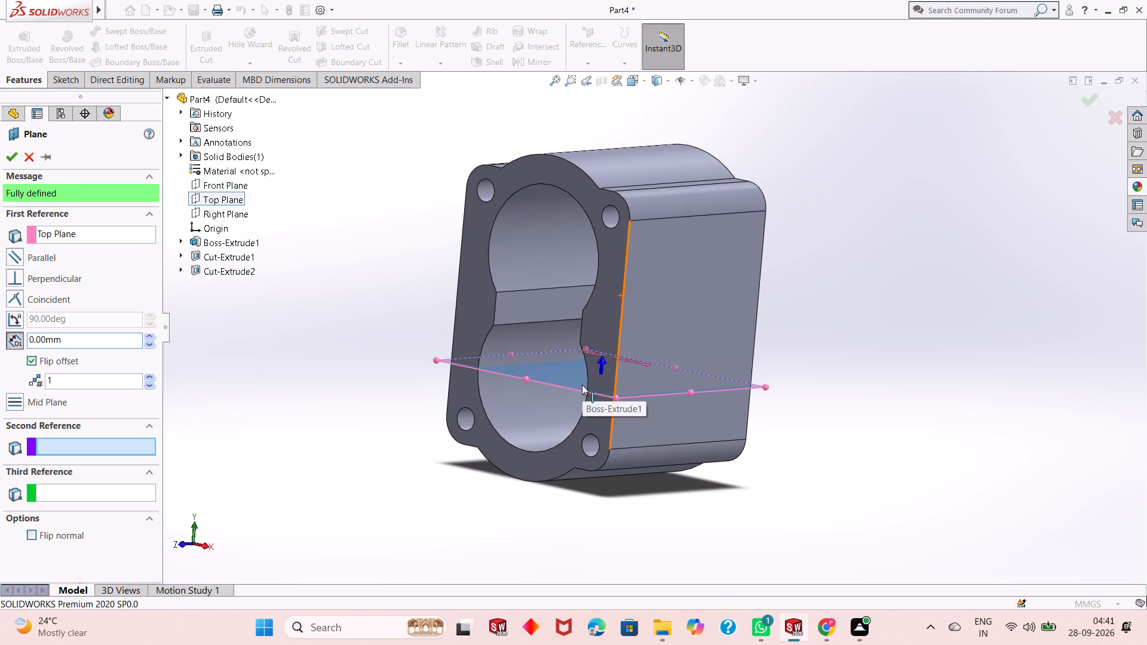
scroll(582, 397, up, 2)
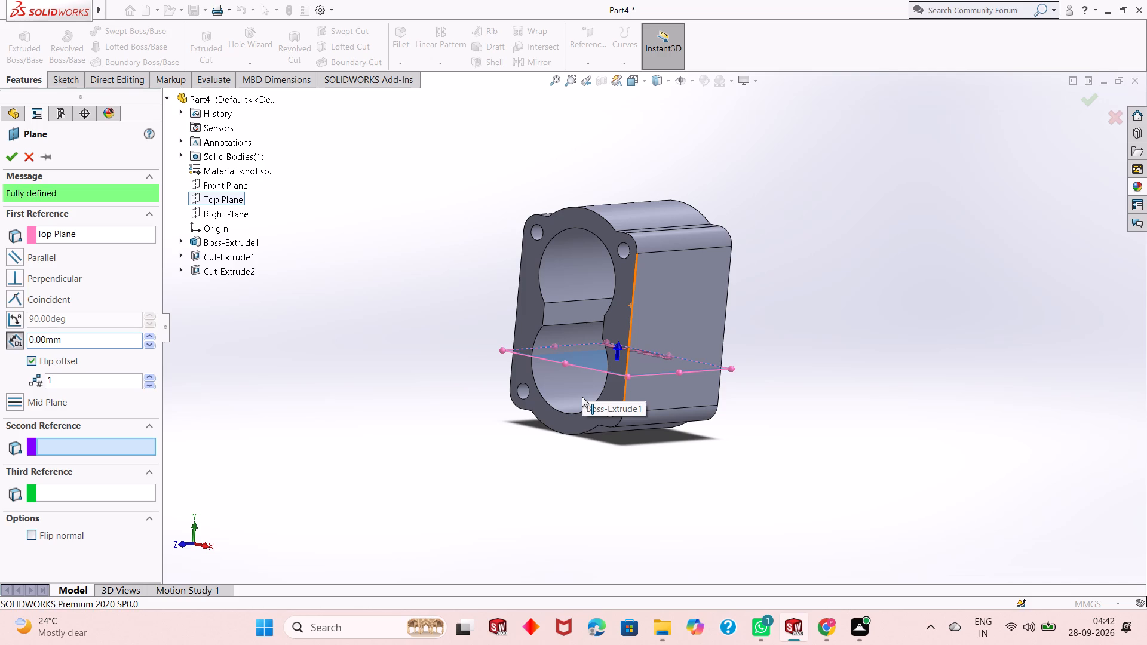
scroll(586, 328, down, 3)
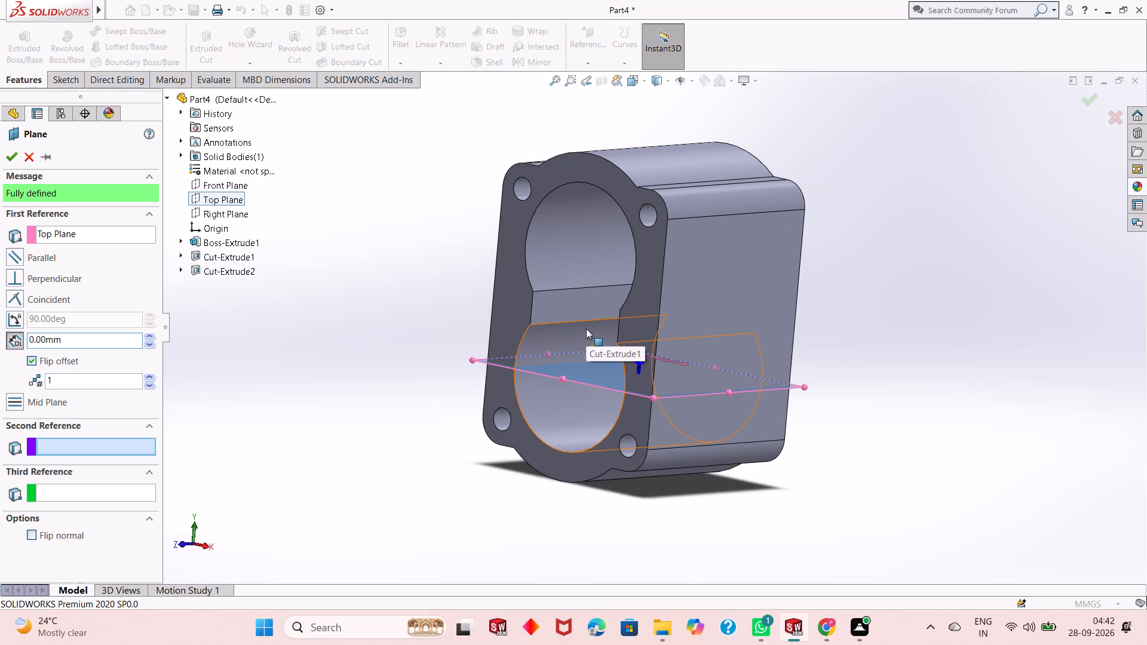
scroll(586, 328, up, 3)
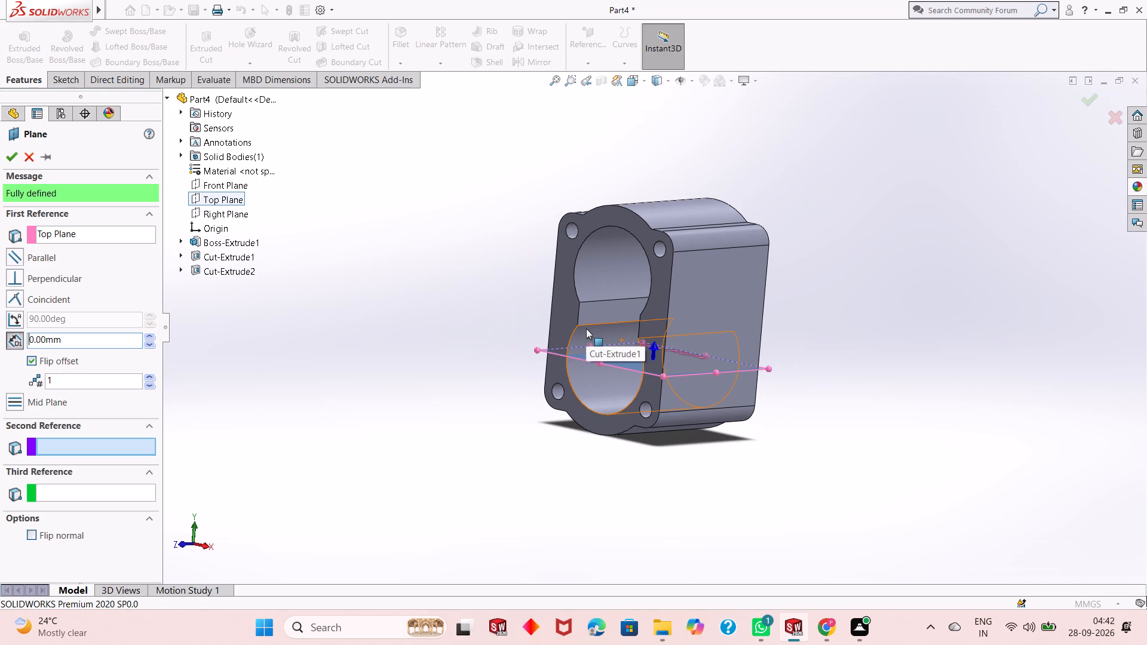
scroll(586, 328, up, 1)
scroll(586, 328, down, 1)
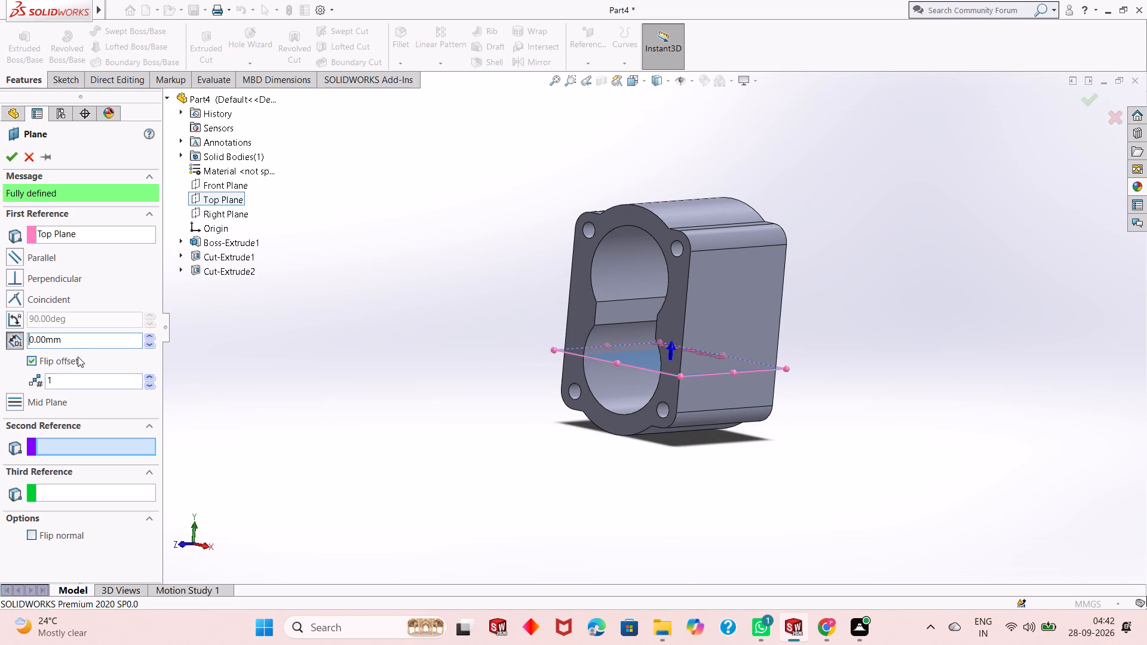
Set the plane's flipped offset from the Top Plane to 56 mm and create the plane.
double_click(69, 339)
text(24+)
key(BackSpace)
key(BackSpace)
key(BackSpace)
key(BackSpace)
key(BackSpace)
text(80)
key(minus)
text(24)
key(Return)
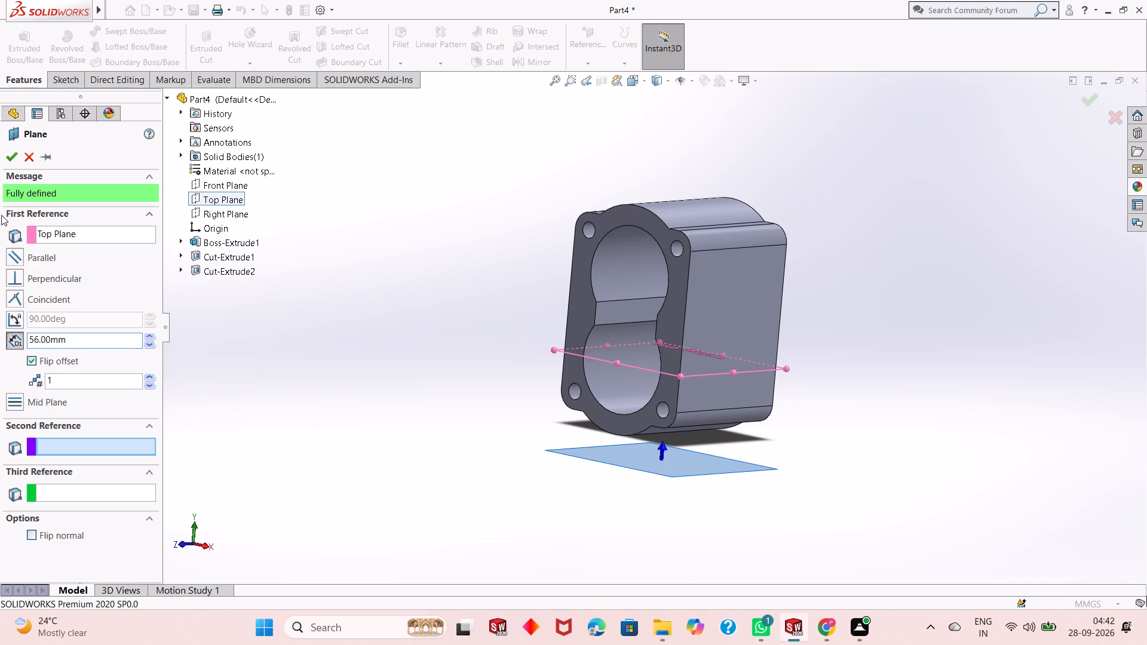
click(7, 157)
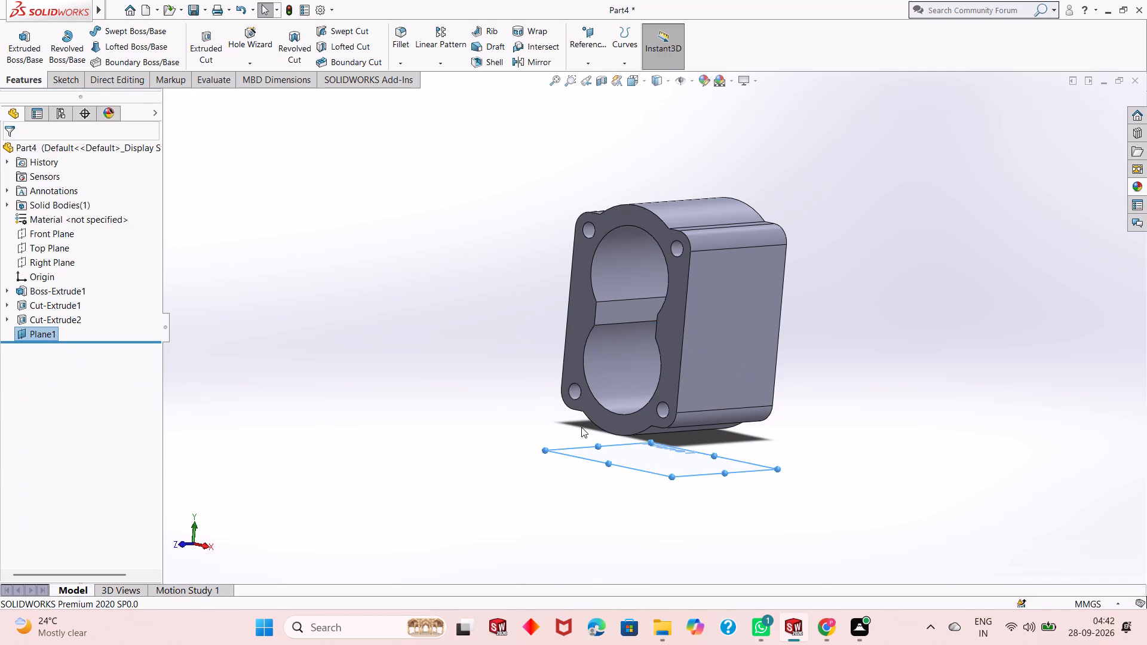
Start a sketch on the new offset plane below the body and view it face-on.
middle_drag(571, 436, 593, 500)
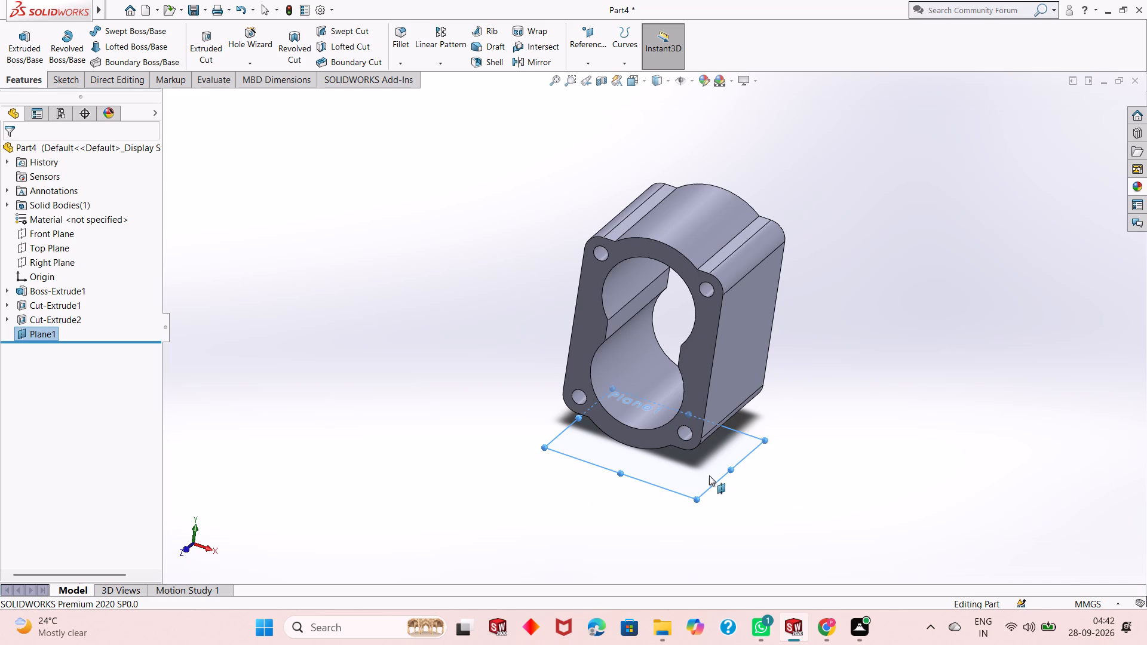
click(689, 472)
click(742, 431)
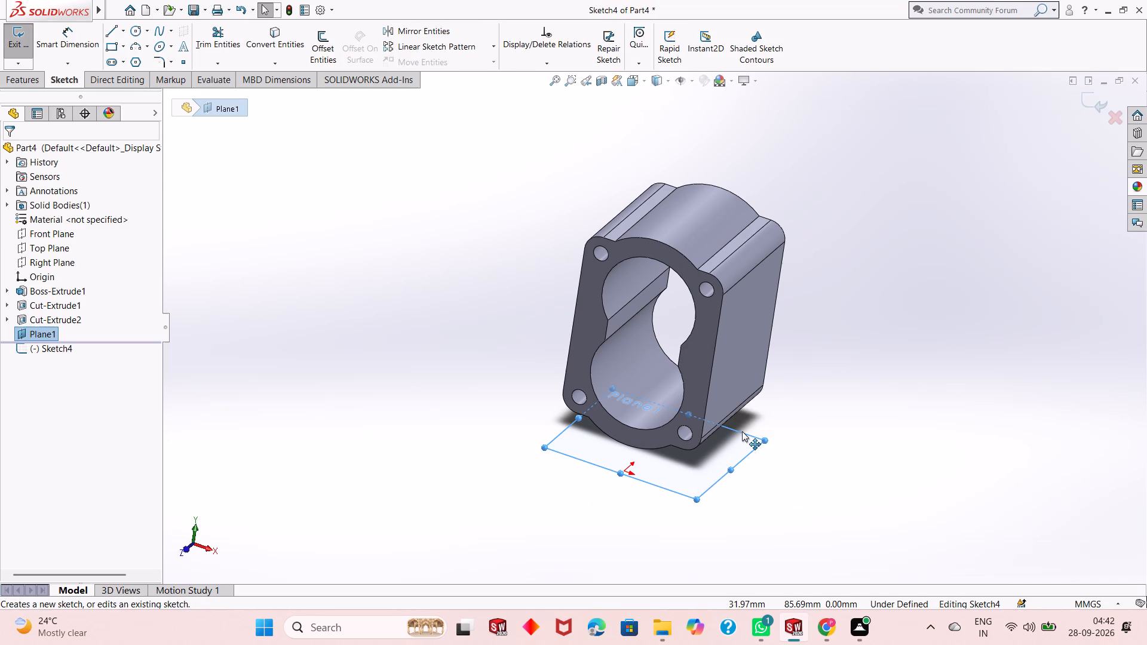
key(ctrl+8)
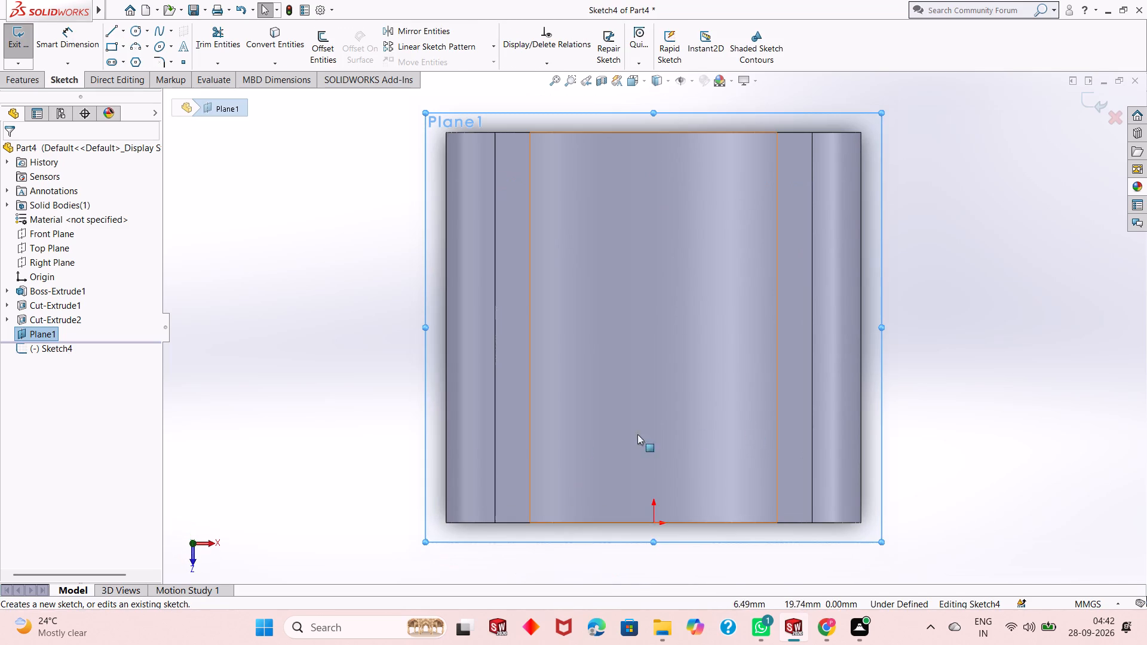
Sketch a corner rectangle about 42 mm tall just outside the body's +X side and end the Rectangle command.
scroll(461, 425, up, 3)
click(830, 303)
scroll(690, 357, up, 1)
scroll(869, 297, down, 2)
scroll(636, 353, up, 1)
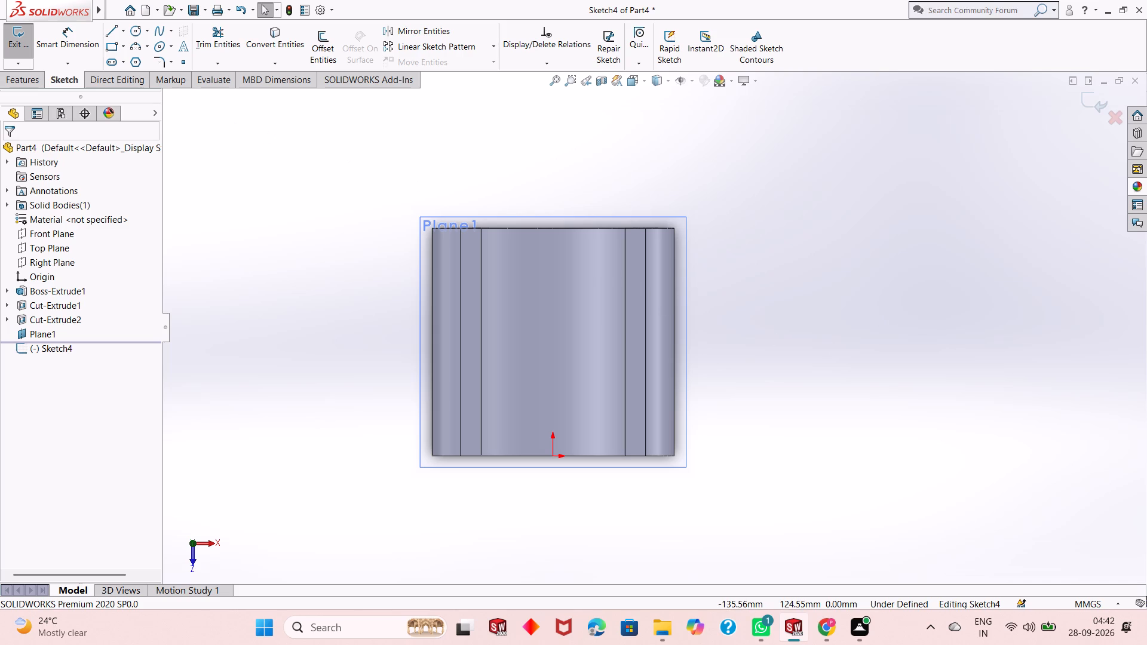
click(112, 47)
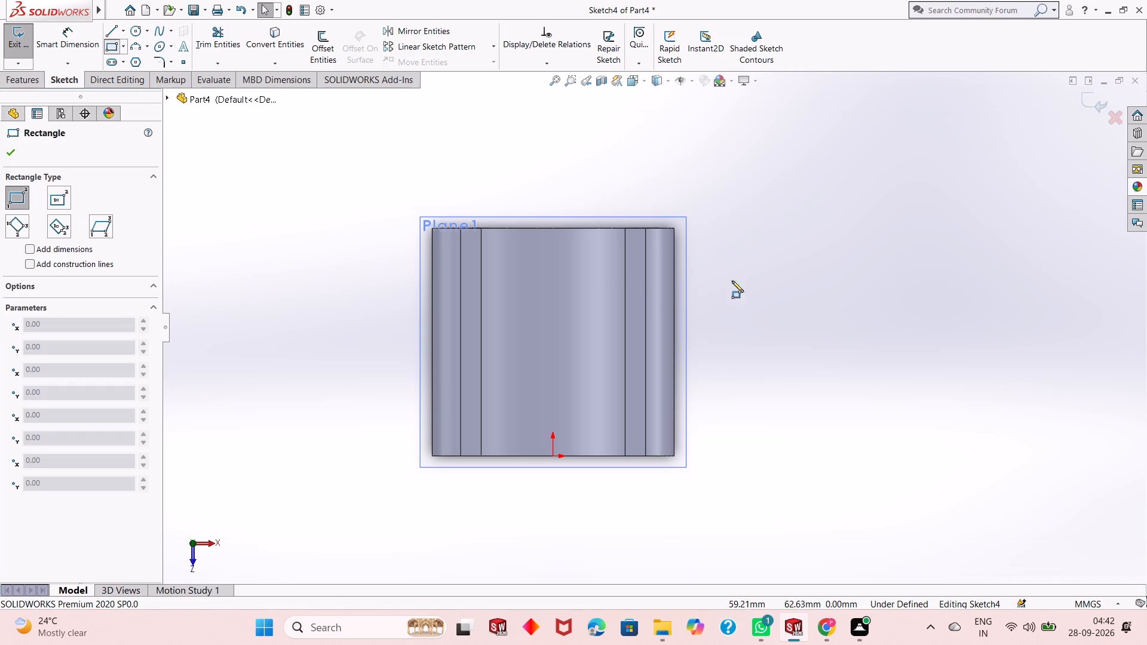
click(699, 286)
click(754, 406)
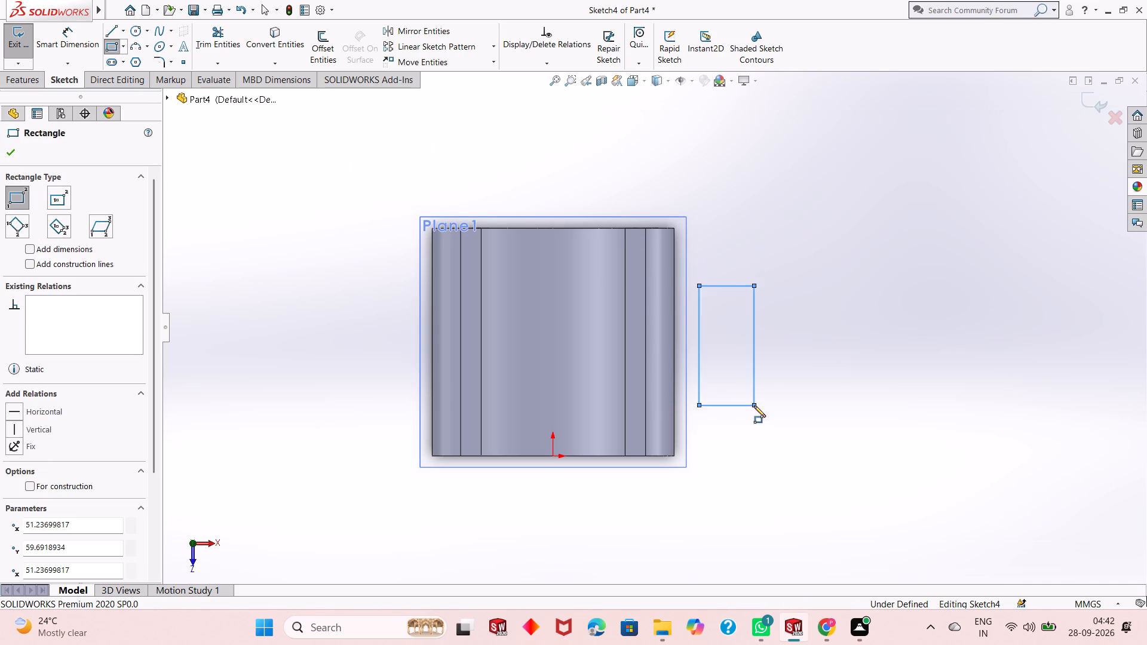
click(7, 153)
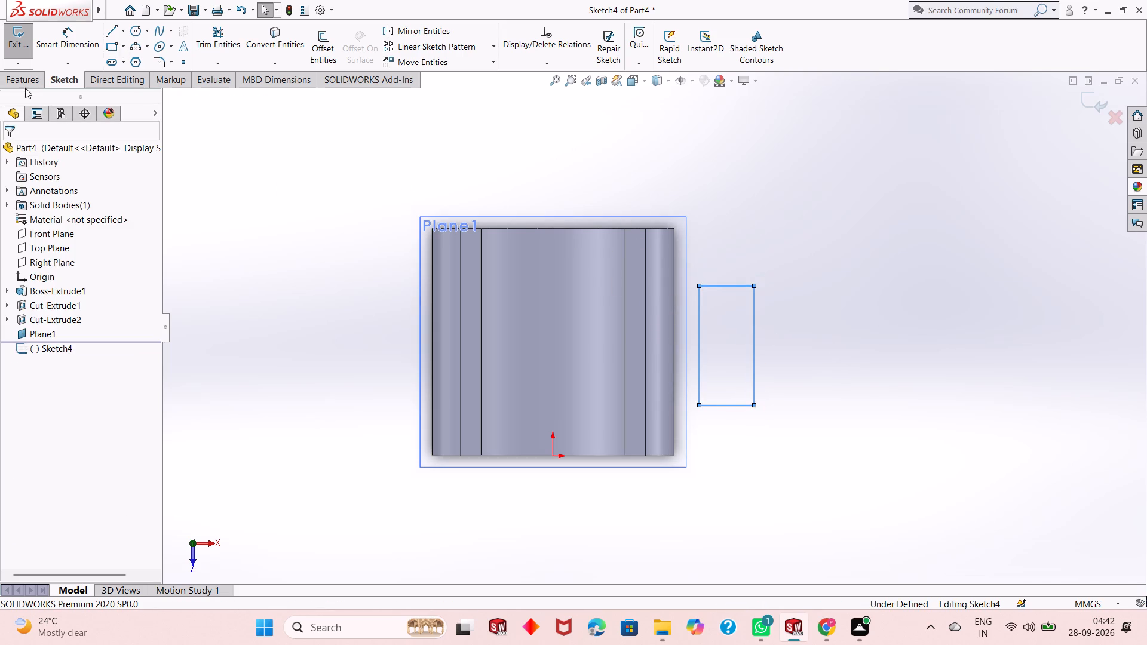
Dimension the rectangle's outer long side to 70 mm.
click(57, 44)
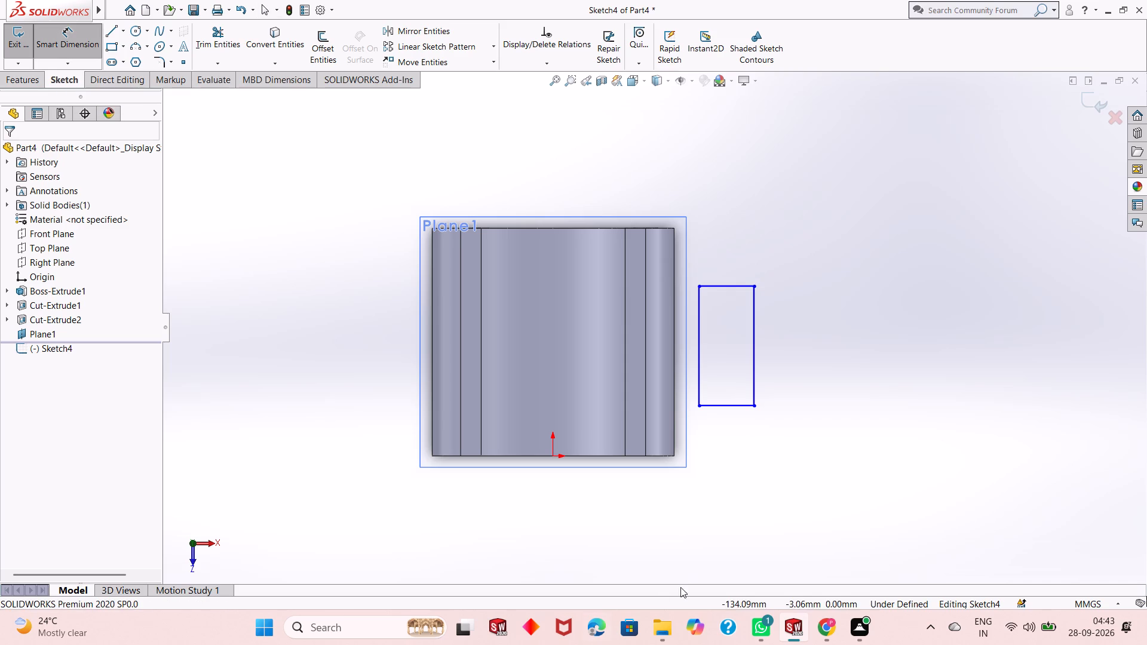
click(755, 342)
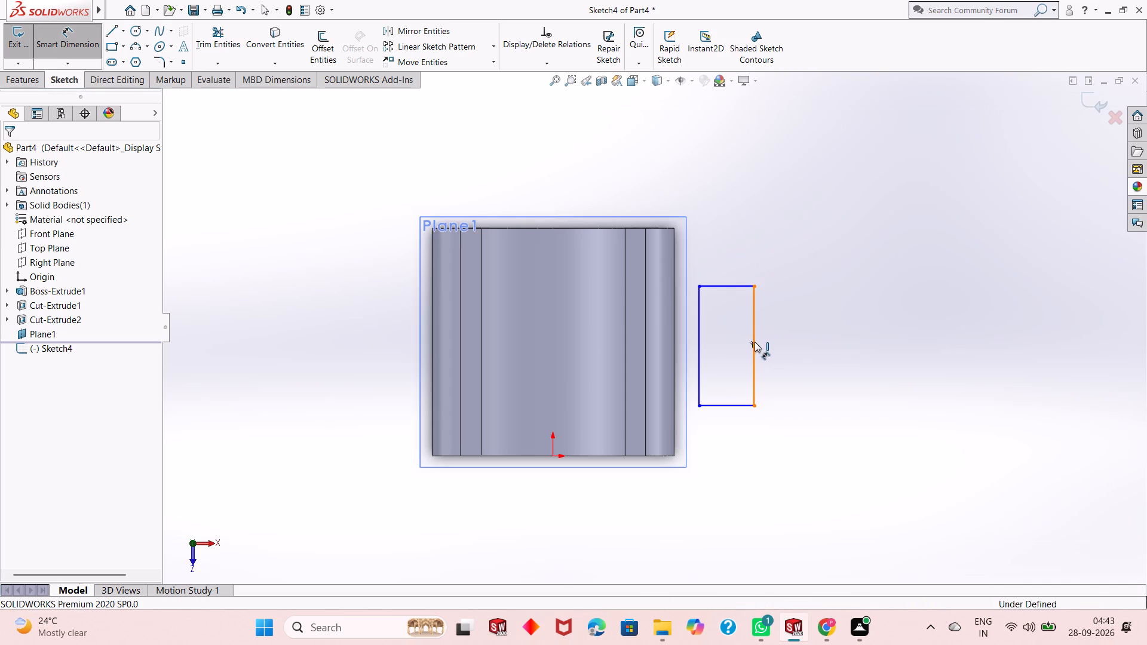
click(802, 333)
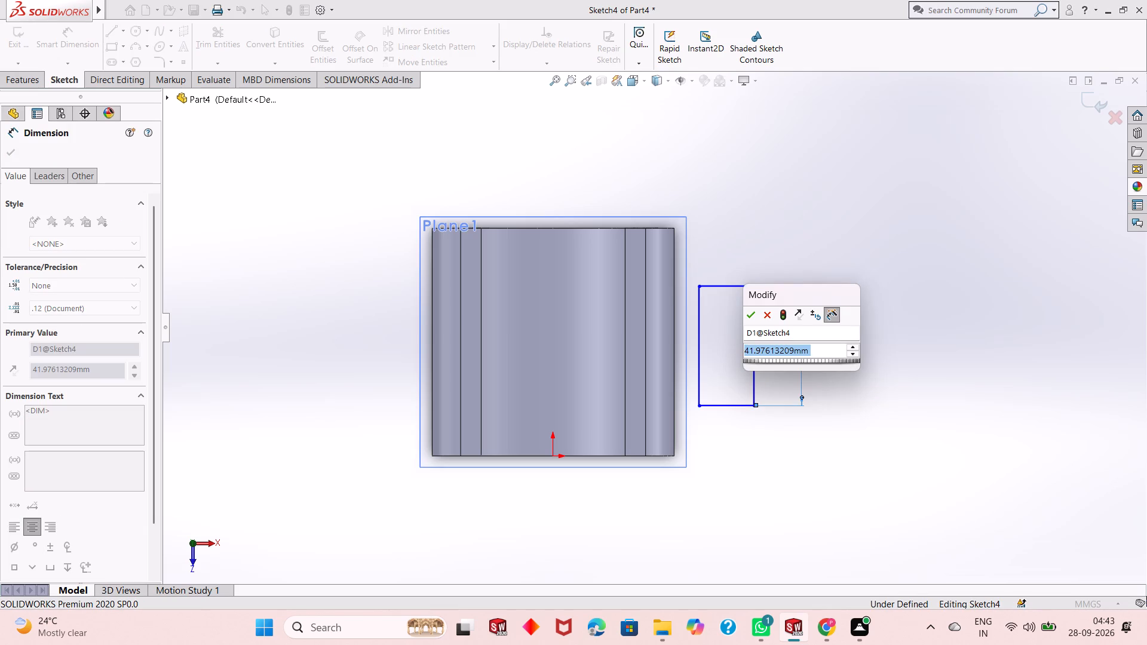
text(70)
key(Return)
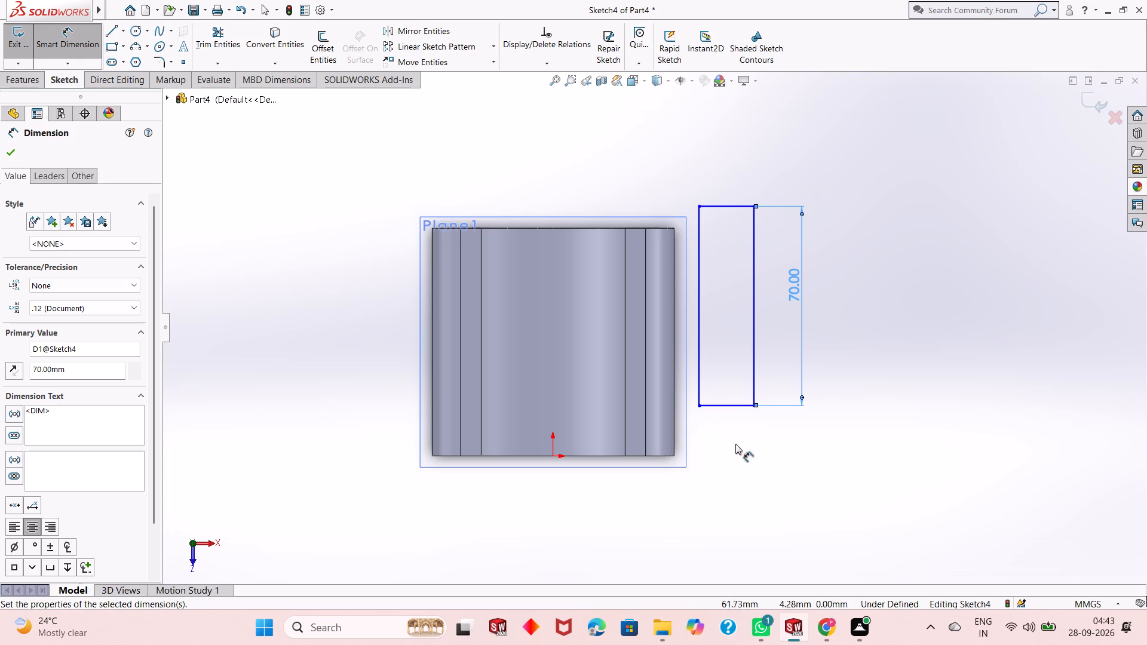
Dimension the rectangle's inner corner 5 mm from the body's corner at its +Z end.
scroll(700, 429, up, 2)
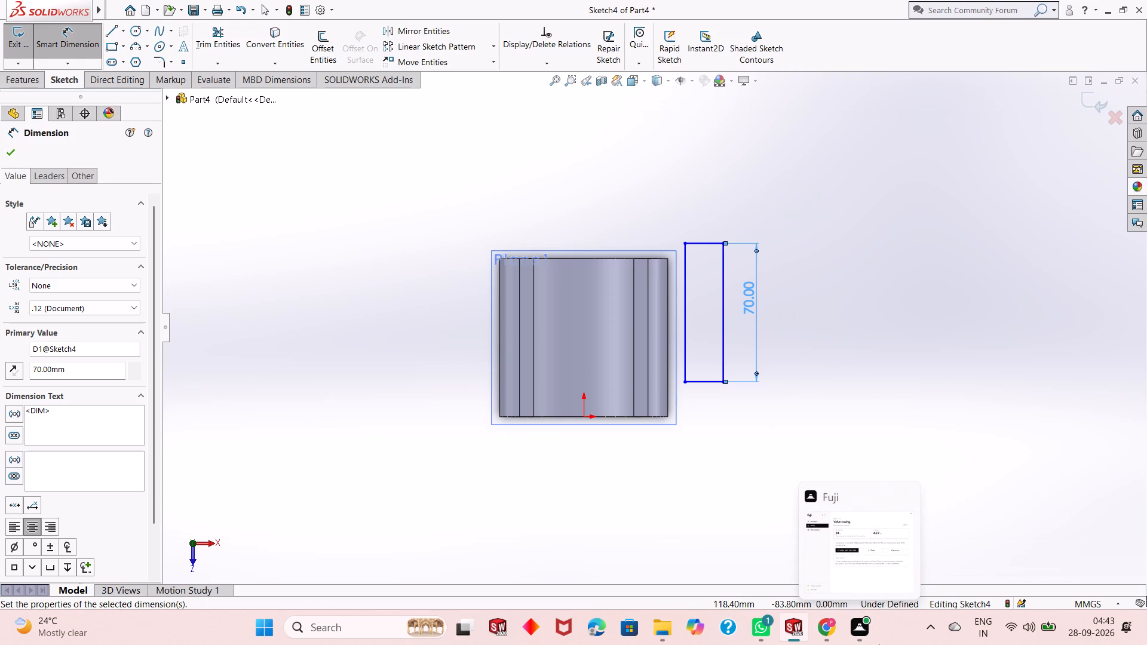
scroll(874, 644, up, 2)
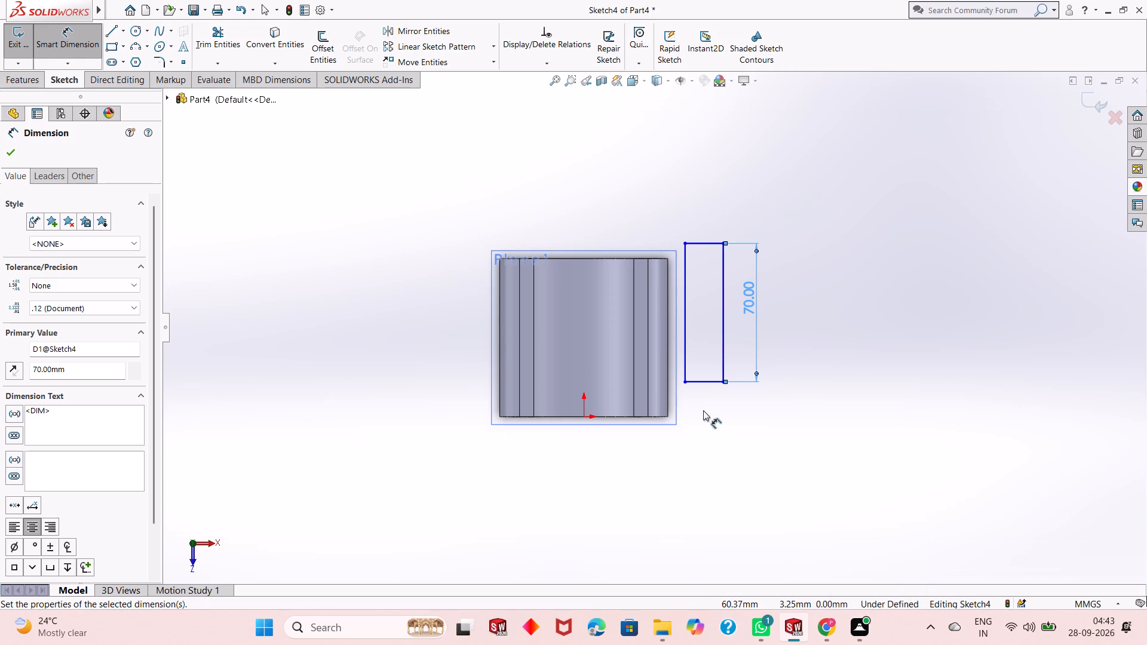
scroll(688, 391, up, 1)
scroll(684, 316, down, 1)
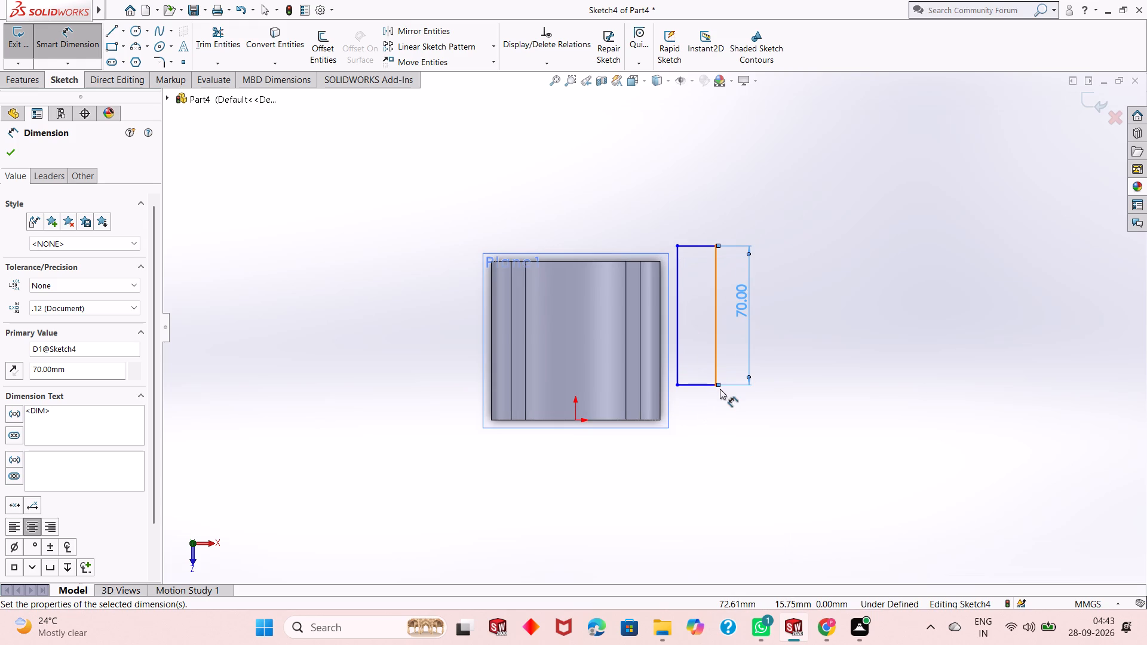
click(676, 383)
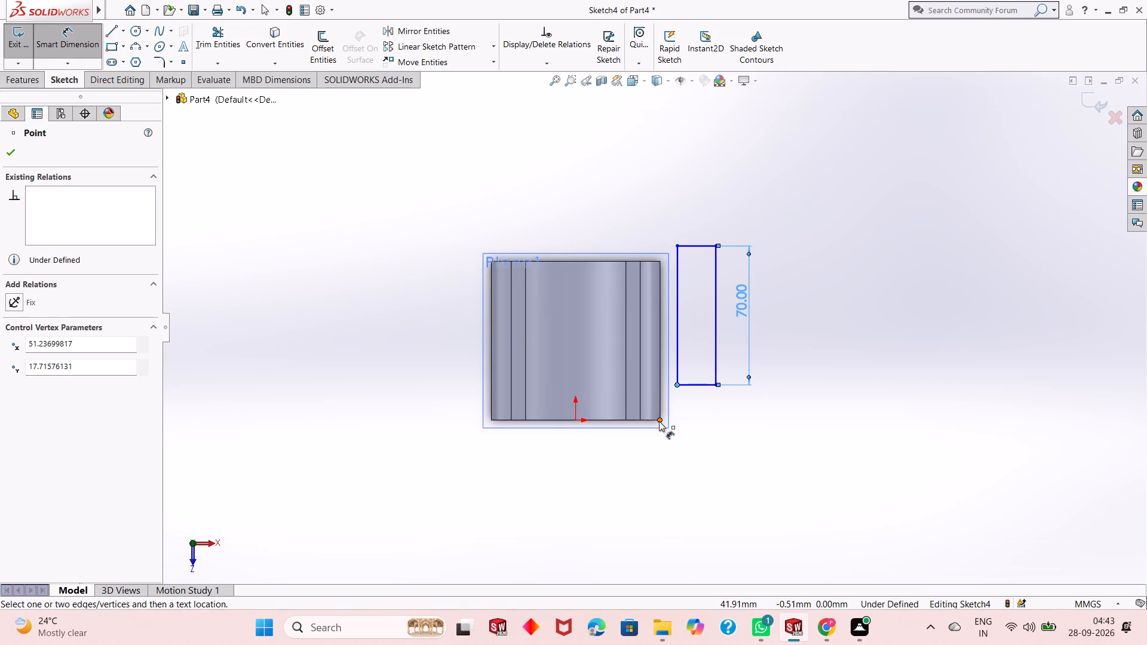
click(659, 421)
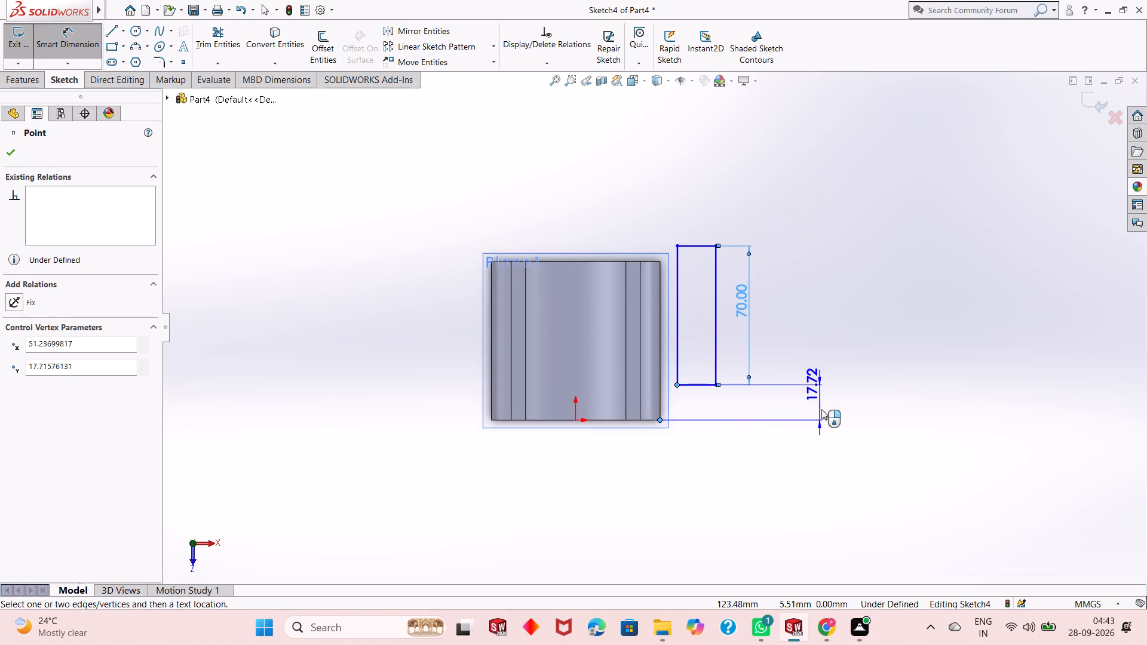
click(821, 409)
key(5)
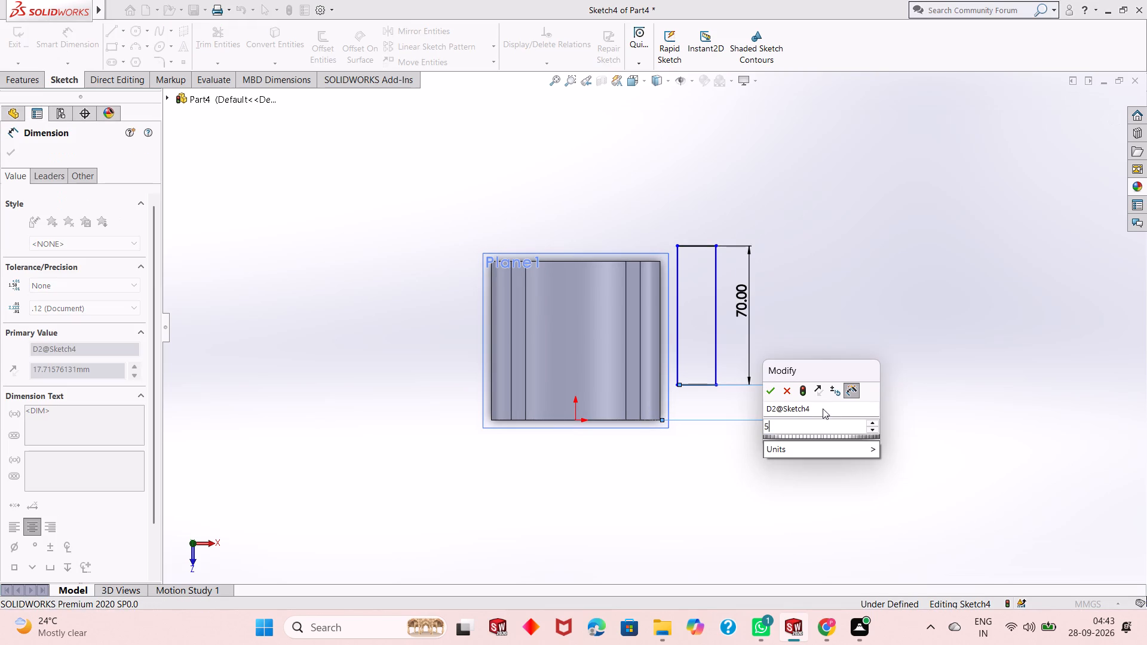
key(Return)
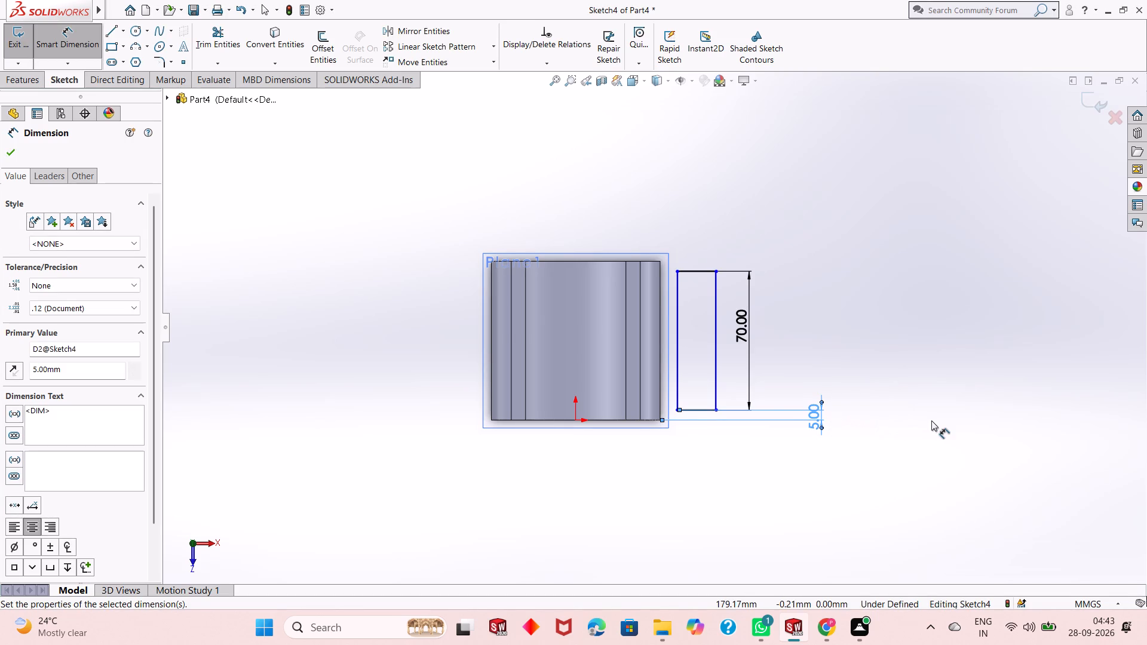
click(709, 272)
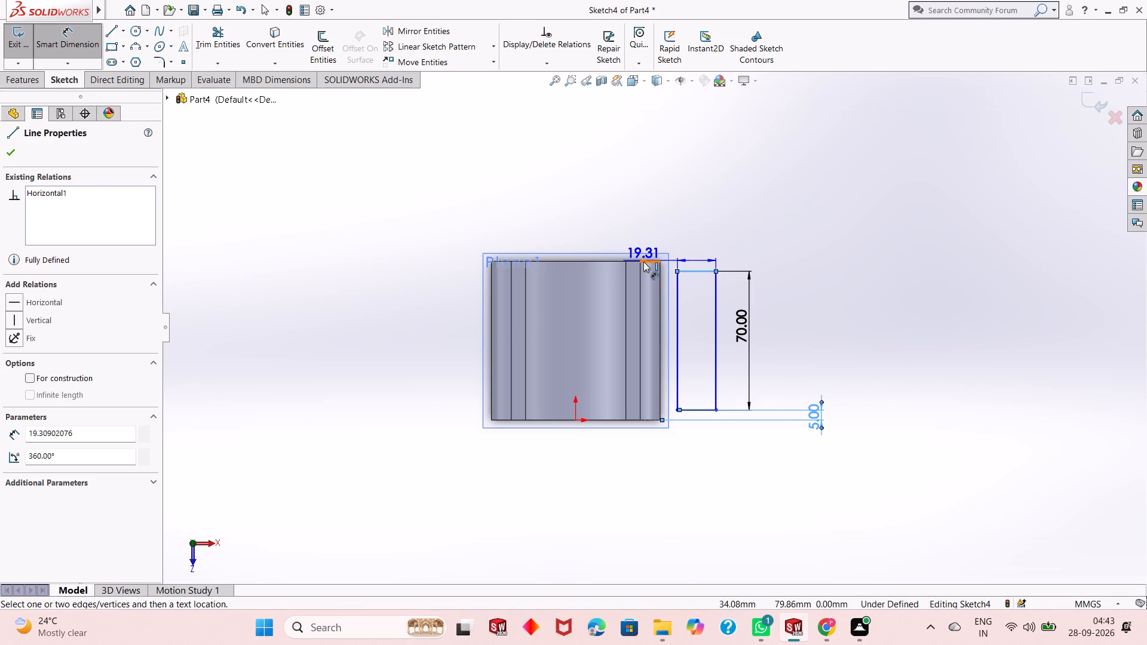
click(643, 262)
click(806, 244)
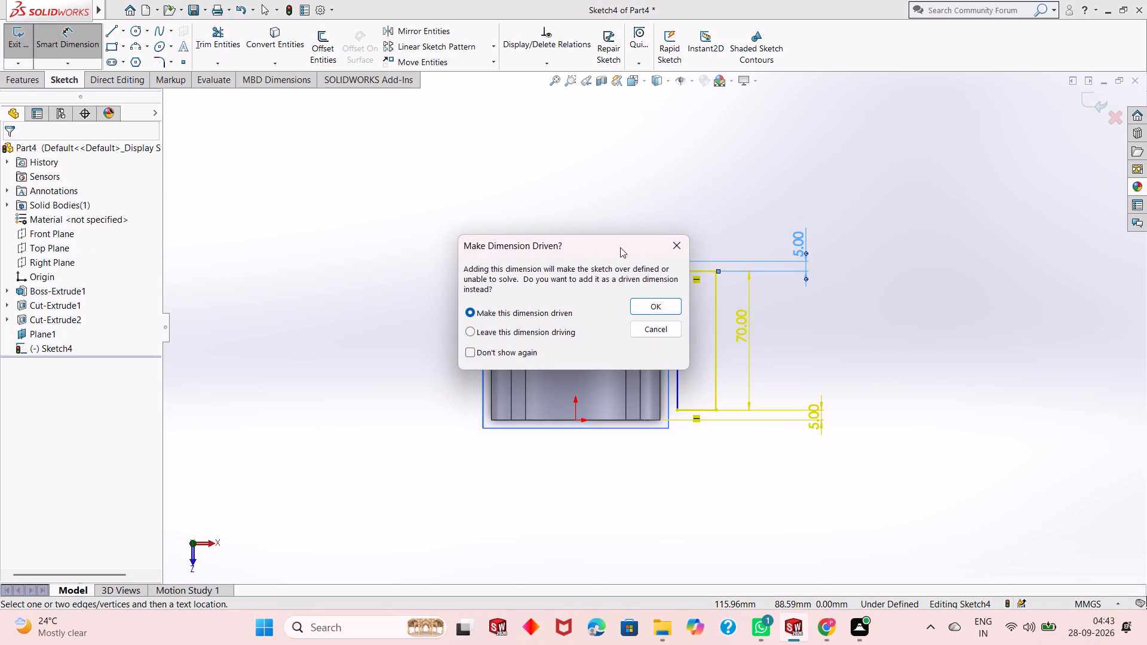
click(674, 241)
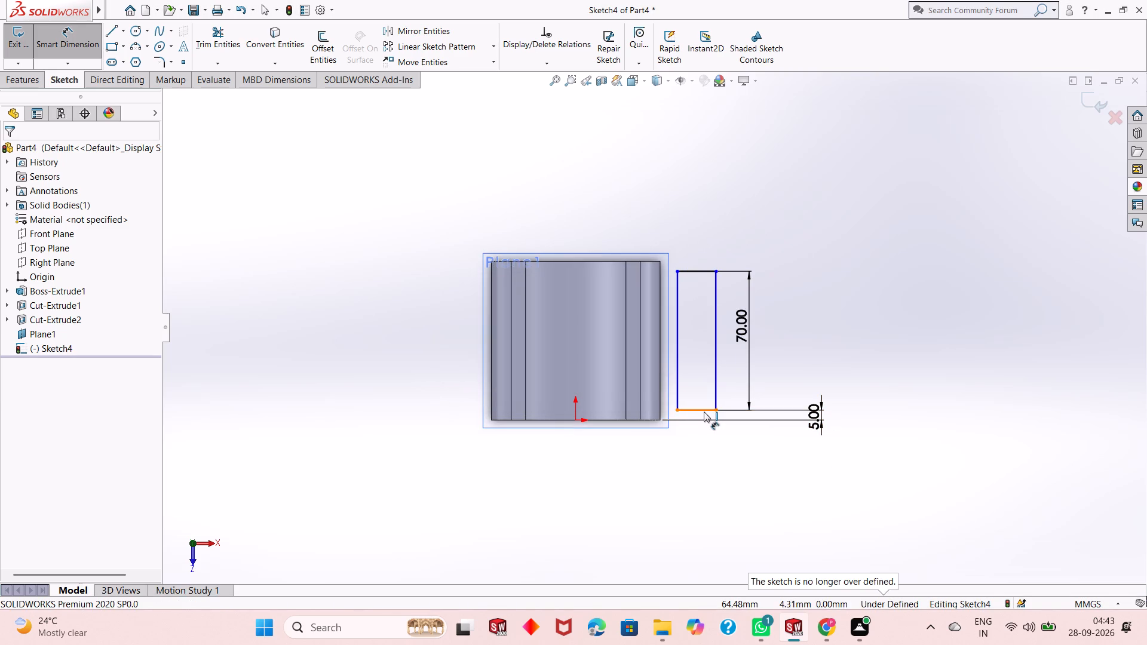
Dimension the rectangle's short side at its +Z end to 40 mm.
click(704, 411)
click(712, 463)
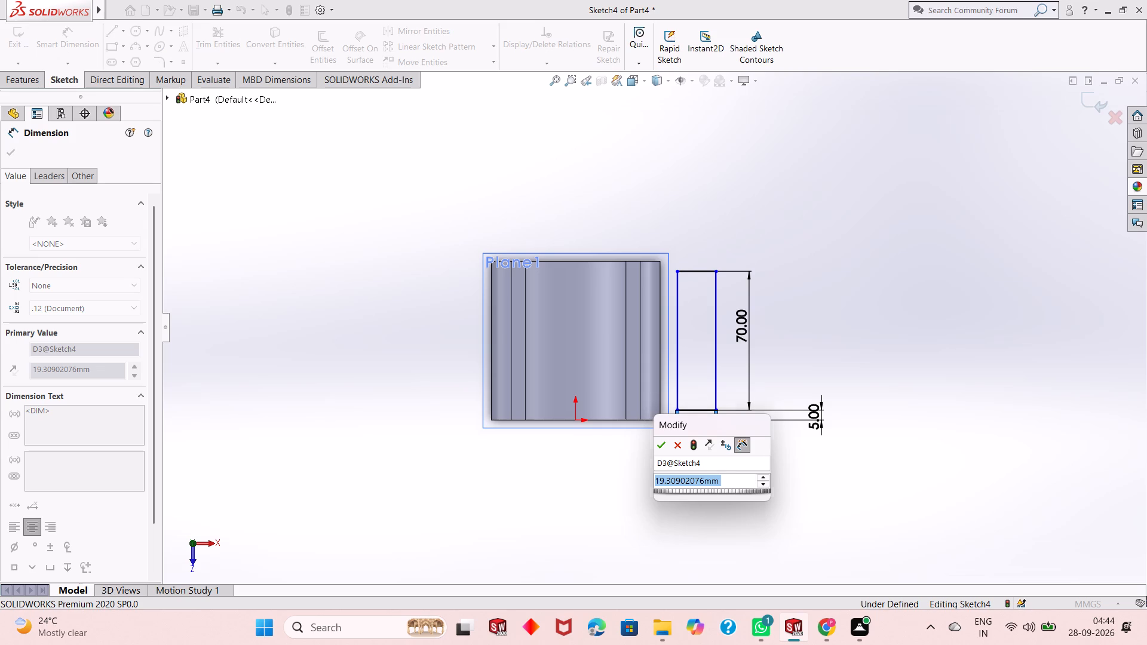
text(40)
key(Return)
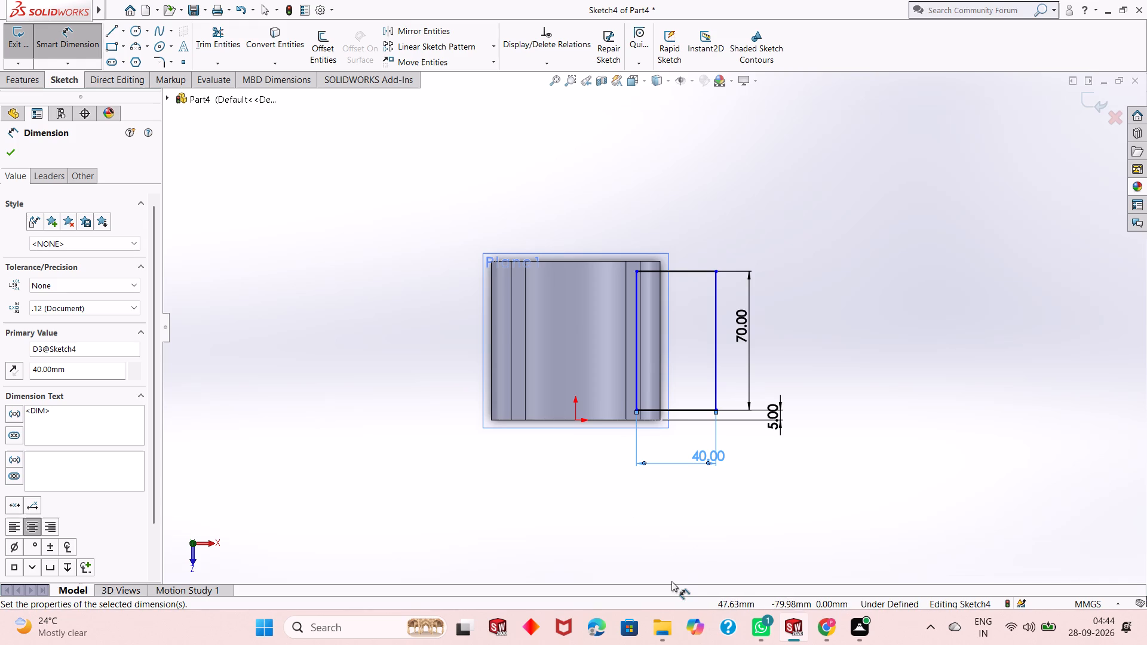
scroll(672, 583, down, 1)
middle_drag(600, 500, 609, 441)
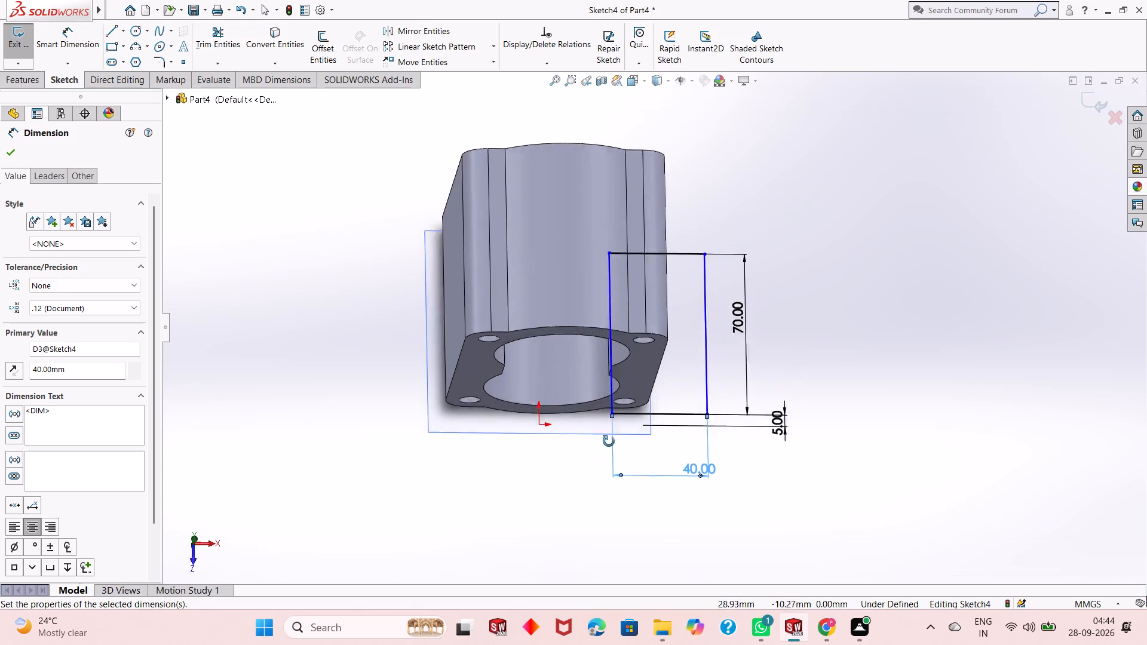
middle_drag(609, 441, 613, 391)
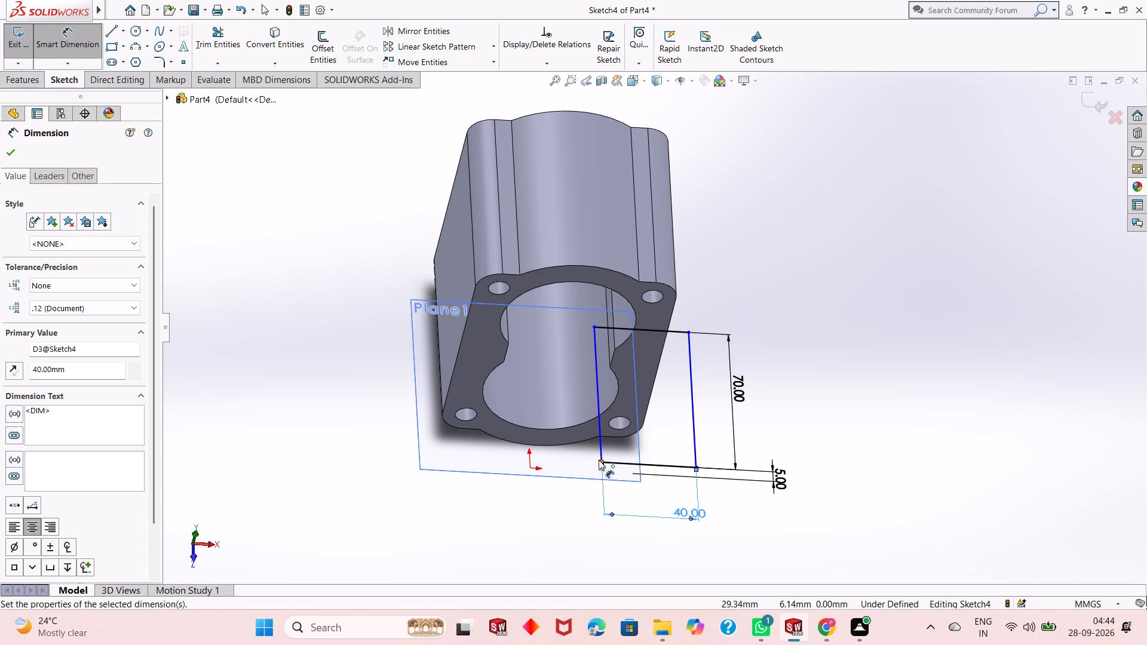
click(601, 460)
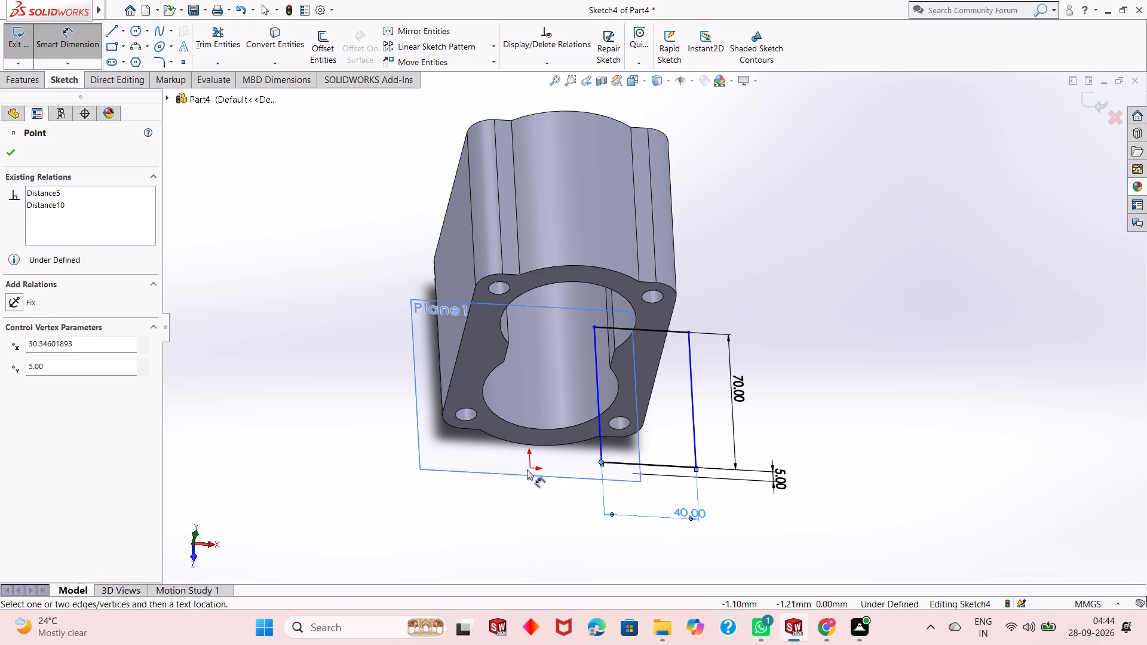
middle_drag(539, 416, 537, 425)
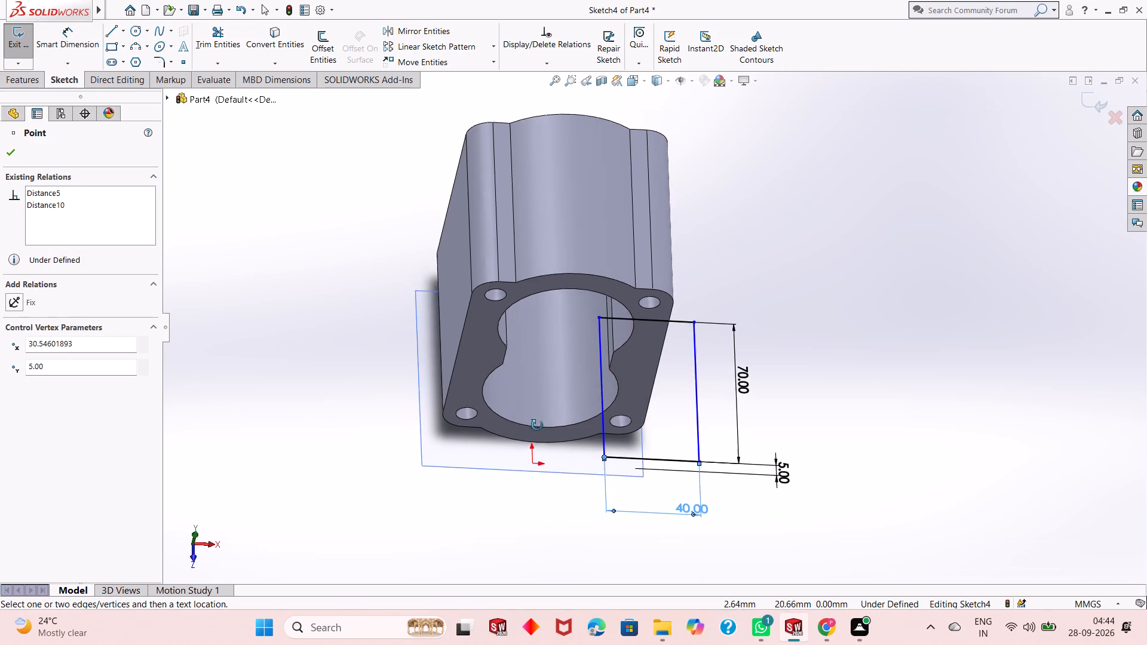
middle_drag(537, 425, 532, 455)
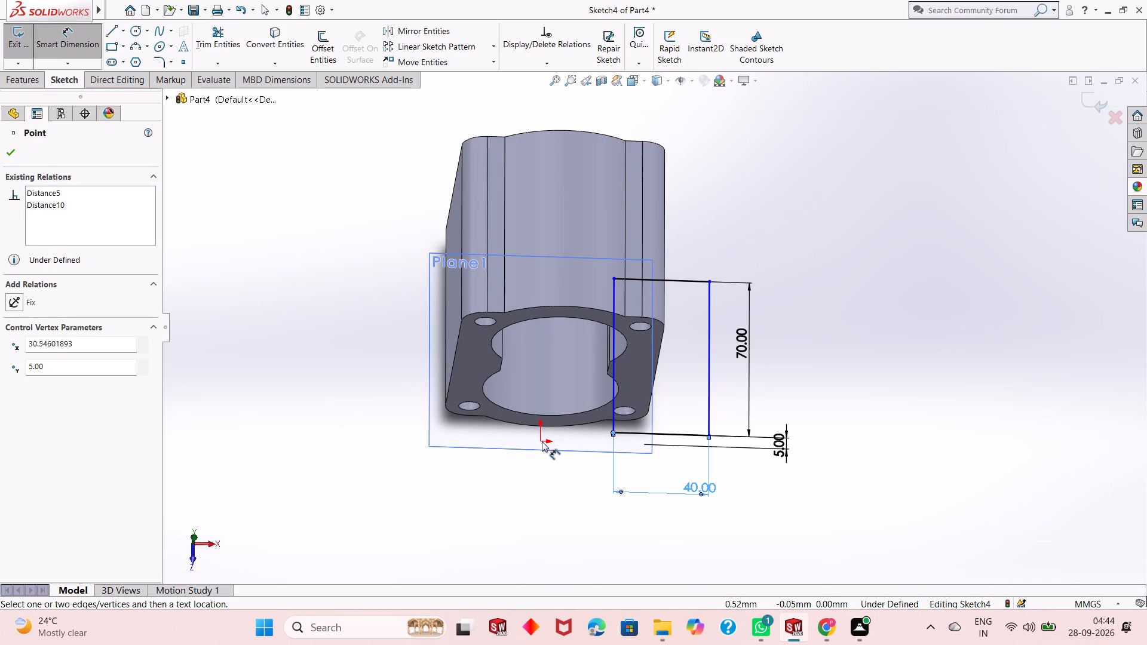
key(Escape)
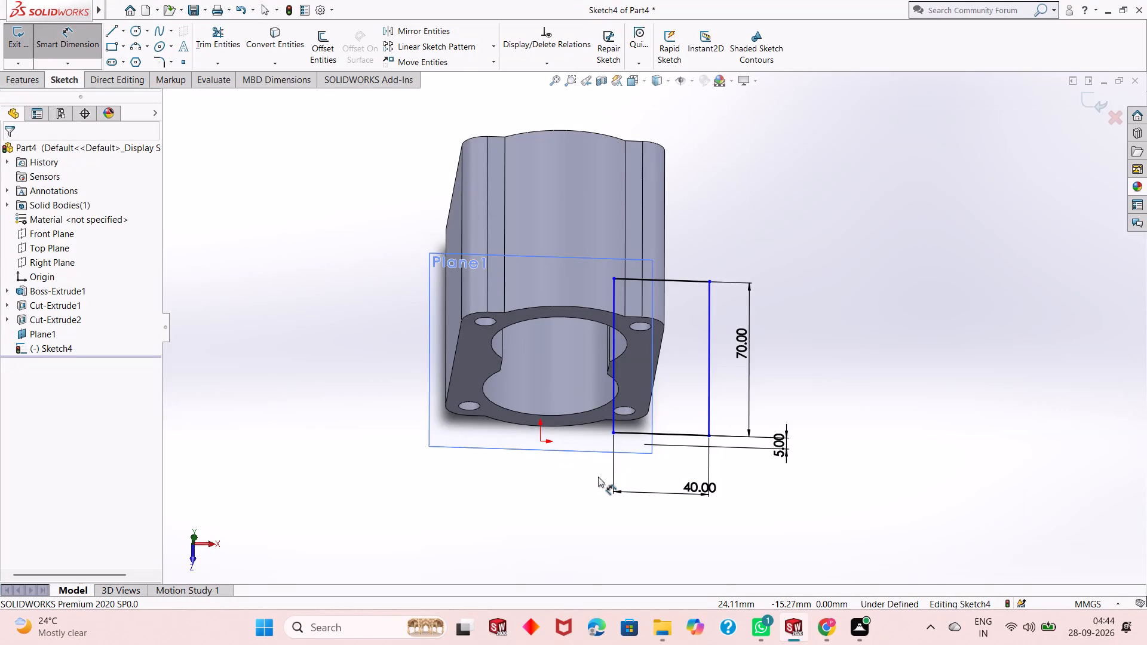
With the sketch viewed face-on, dimension the rectangle's inner corner 30 mm horizontally from the origin and end Smart Dimension.
key(ctrl+8)
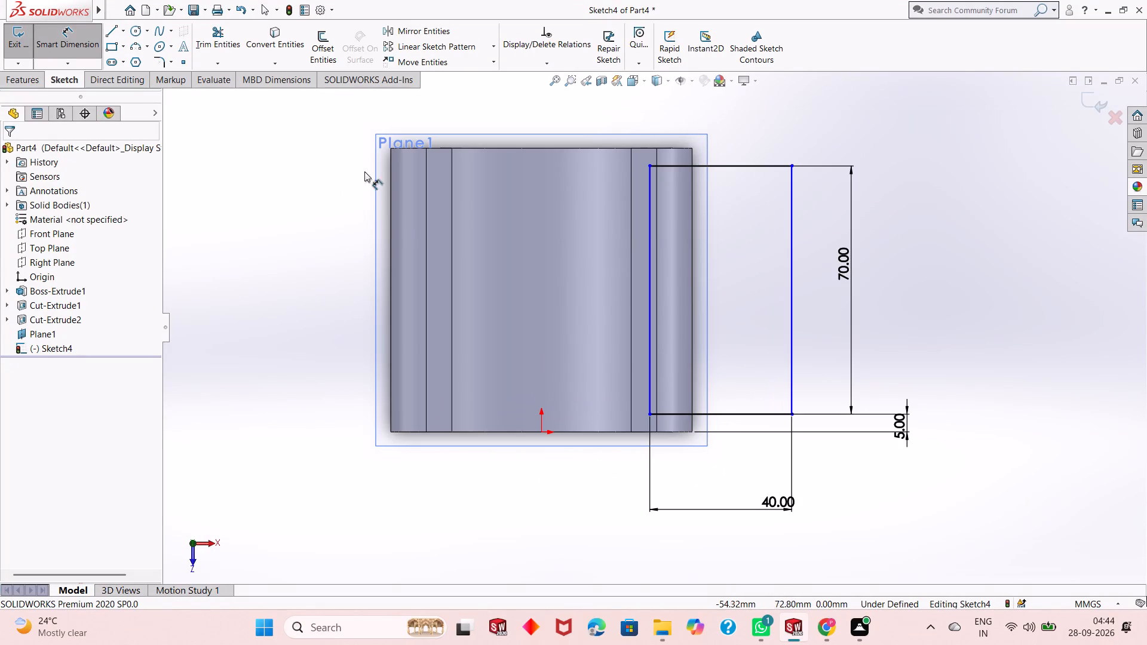
click(269, 208)
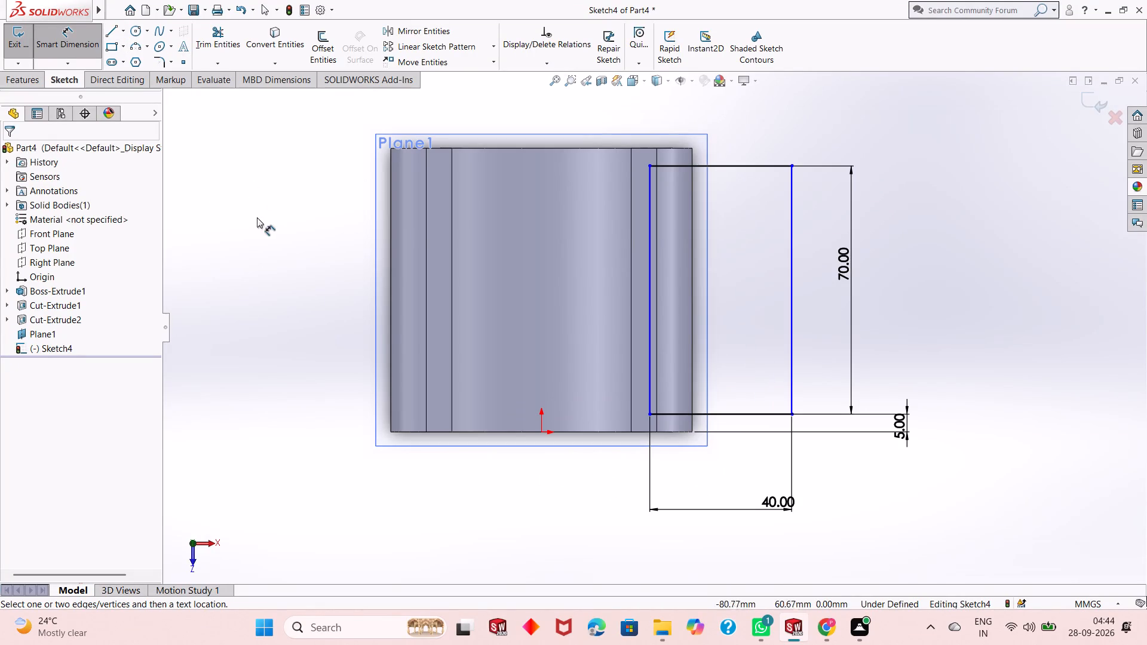
click(542, 431)
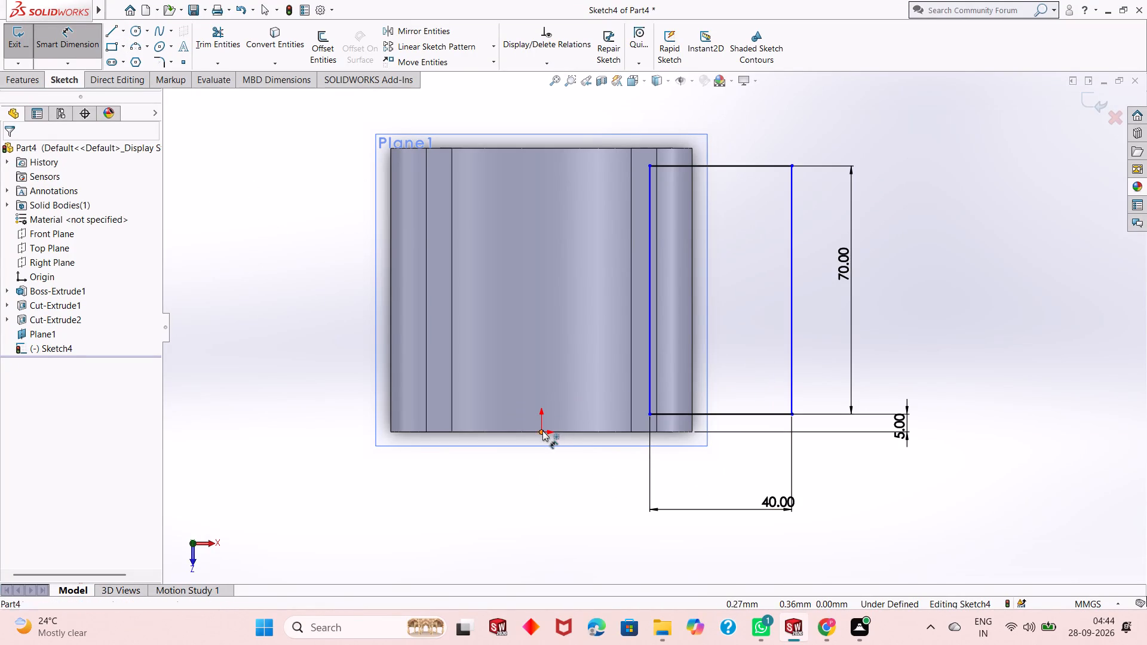
click(649, 415)
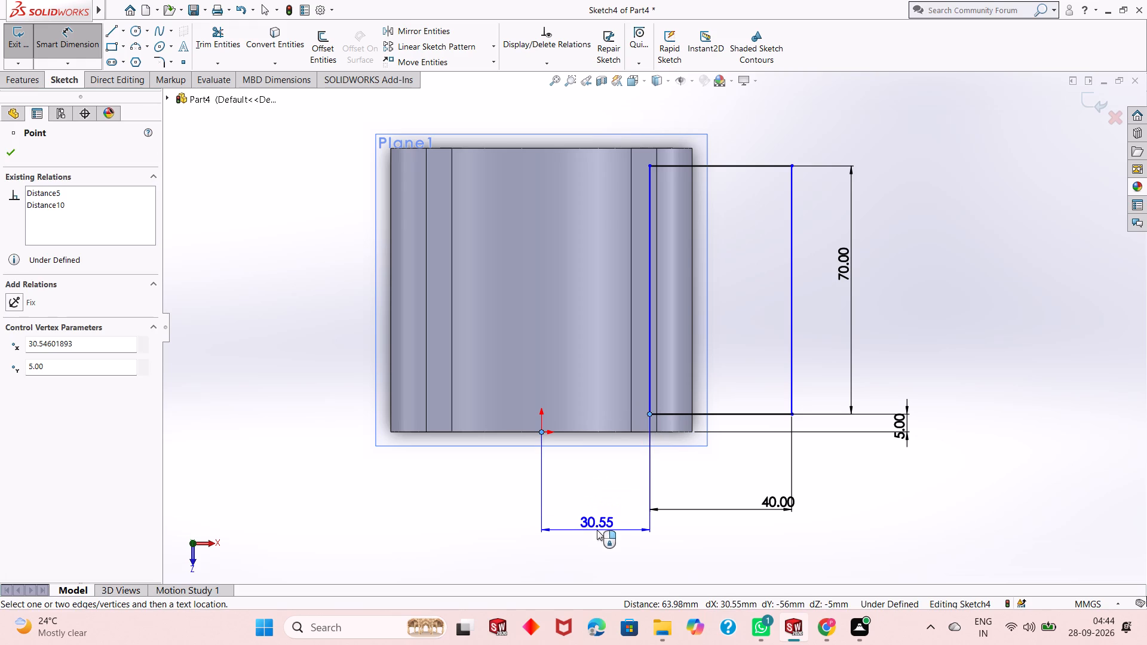
click(597, 530)
text(30)
key(Return)
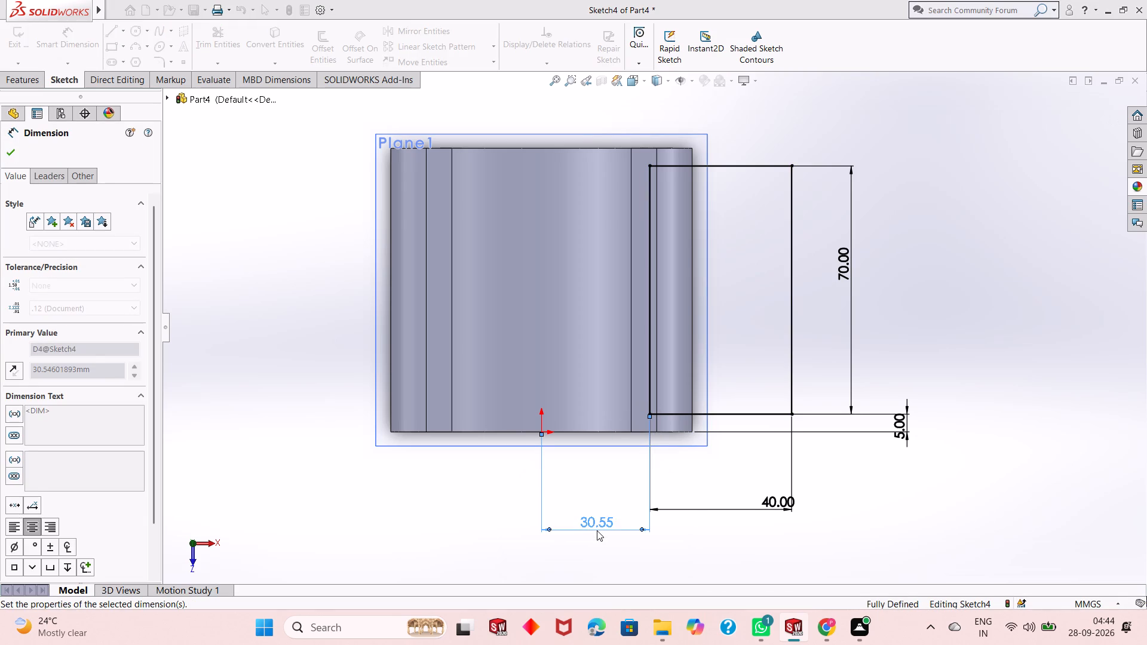
right_click(341, 394)
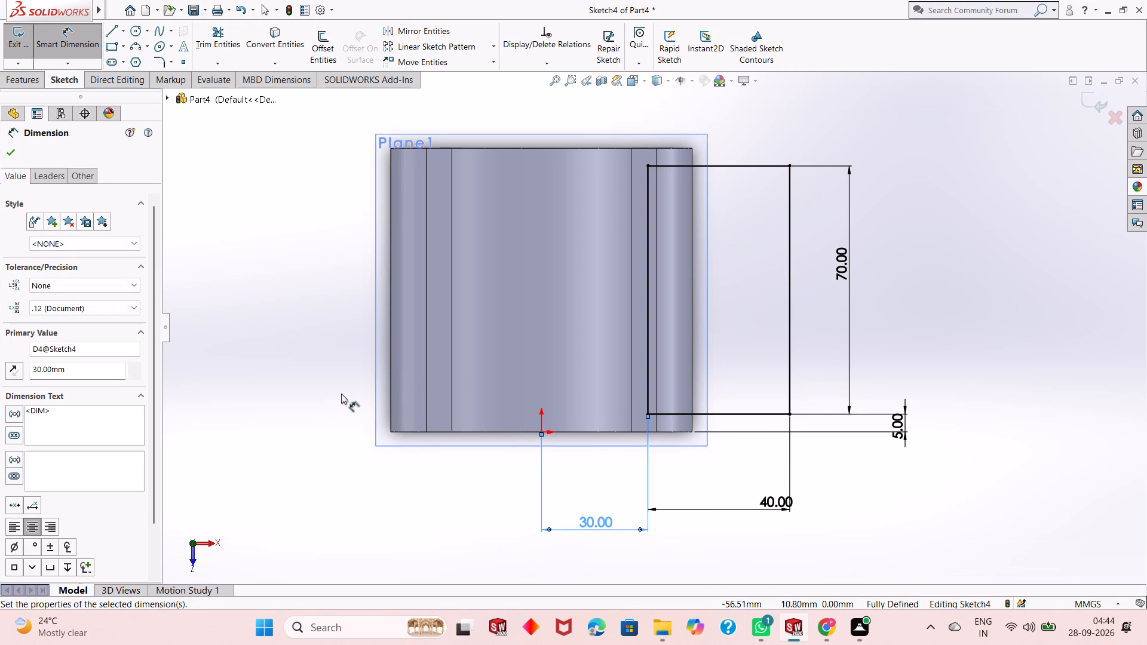
click(404, 437)
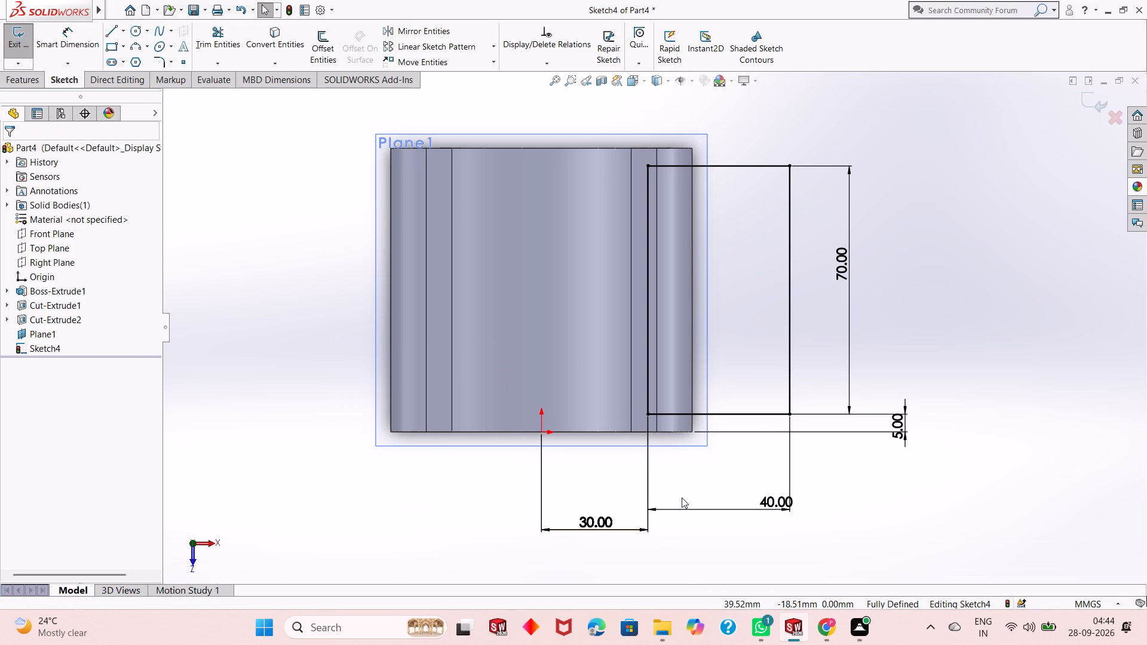
Extrude the rectangle as a blind boss 8 mm upward from the sketch plane, with Merge result on.
middle_drag(682, 499, 682, 385)
scroll(686, 439, up, 2)
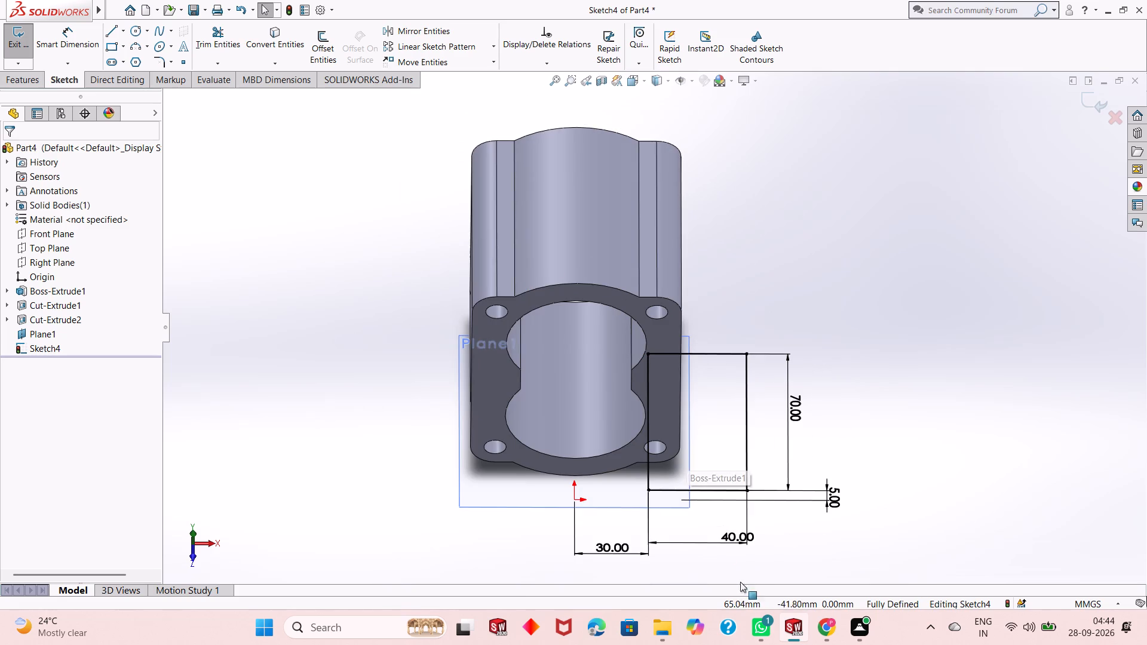
middle_drag(698, 534, 702, 406)
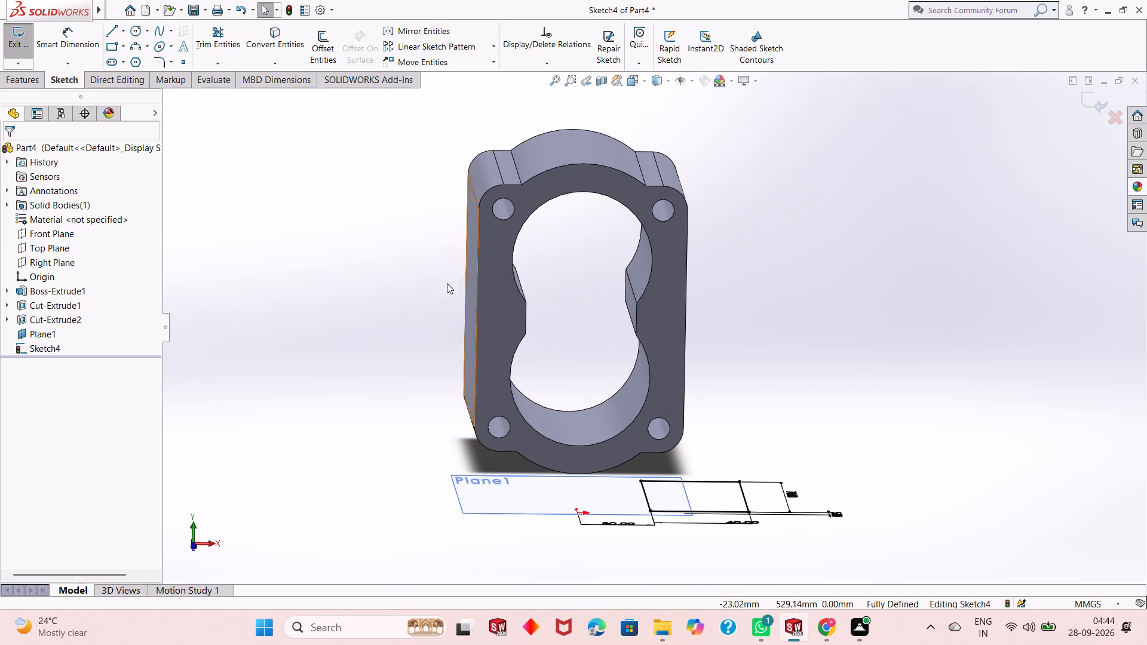
click(27, 78)
click(26, 37)
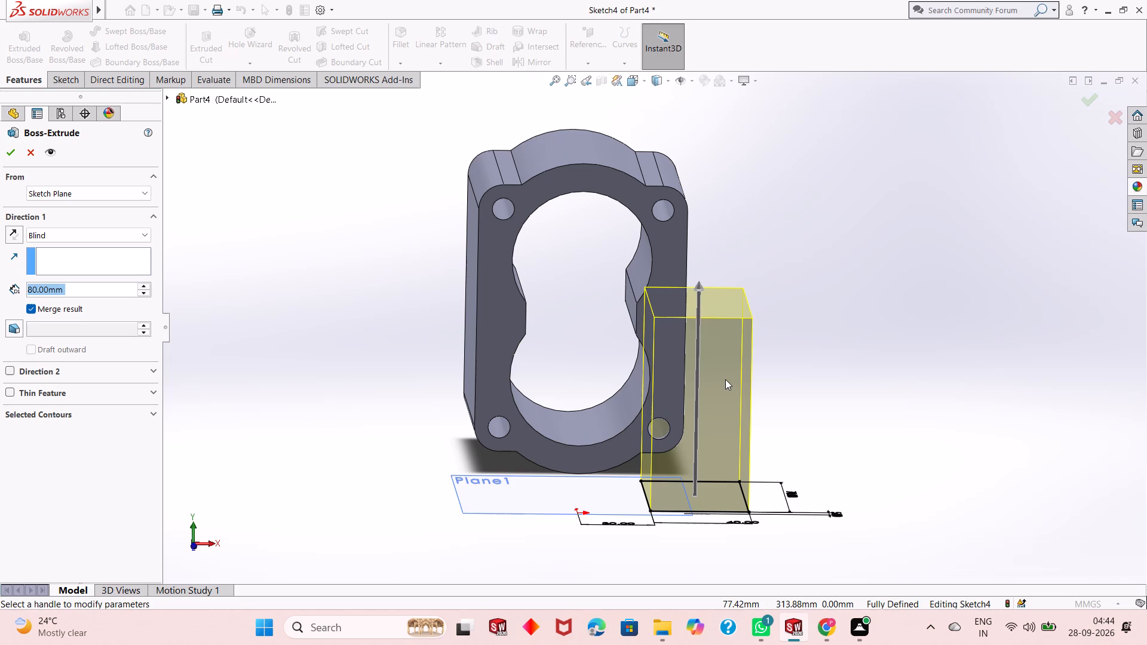
key(8)
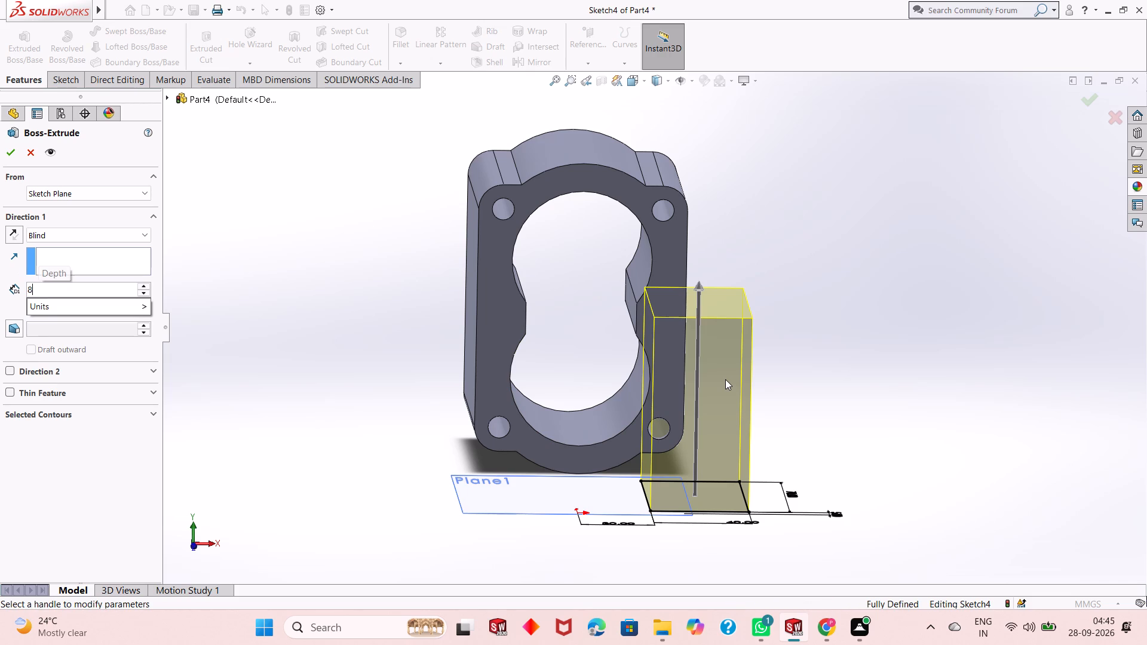
key(Return)
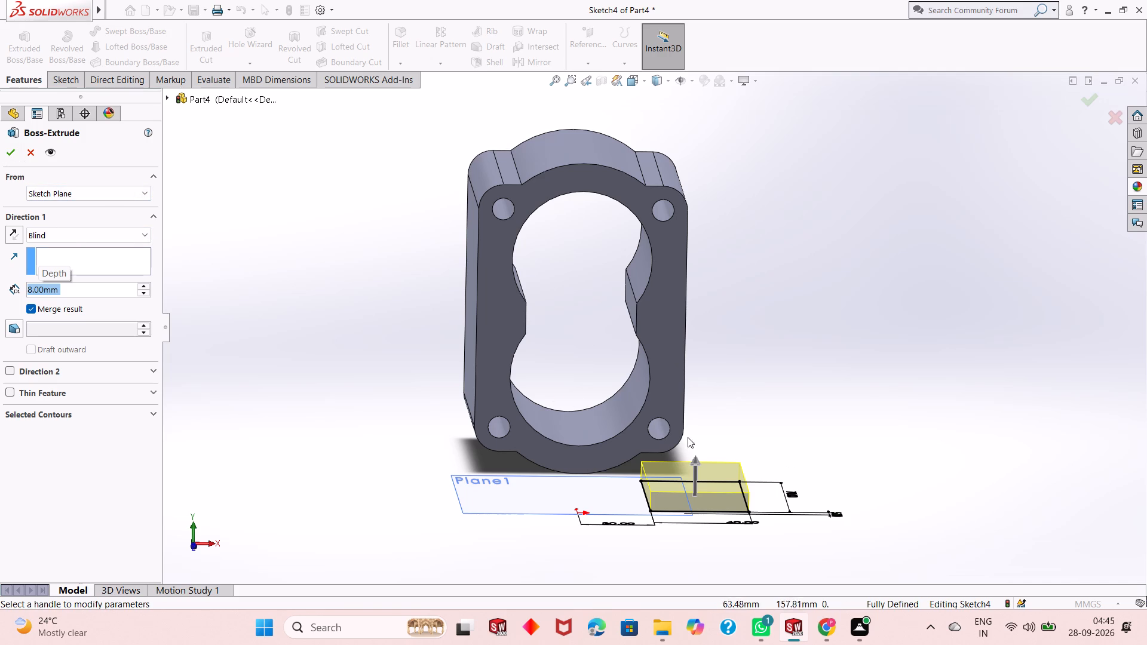
click(10, 152)
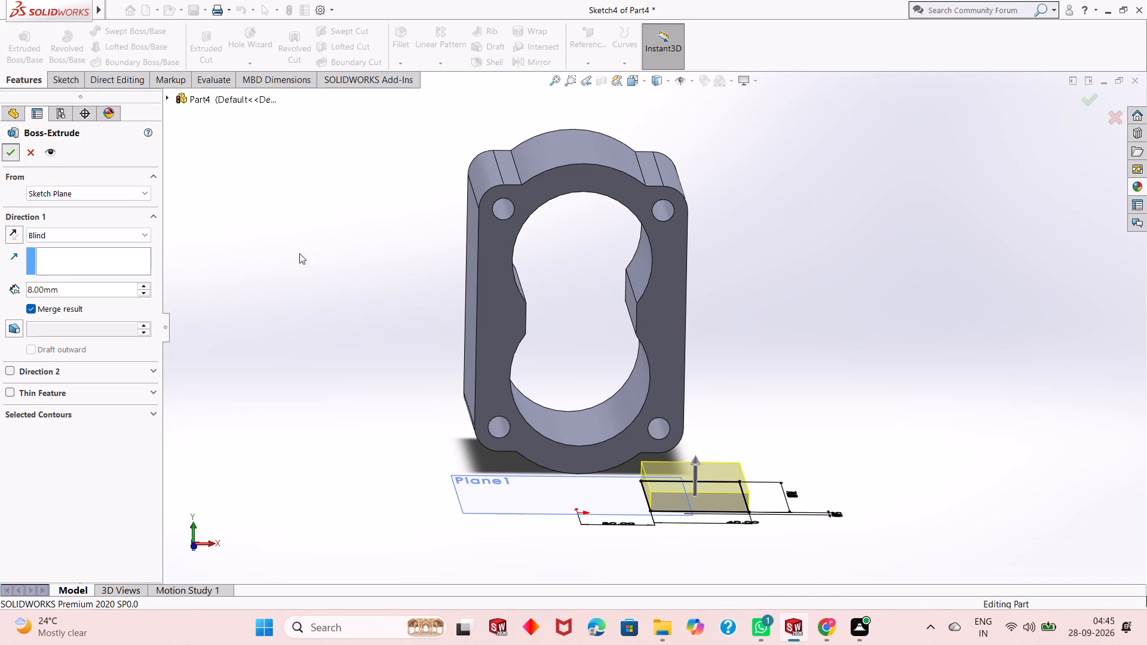
click(802, 428)
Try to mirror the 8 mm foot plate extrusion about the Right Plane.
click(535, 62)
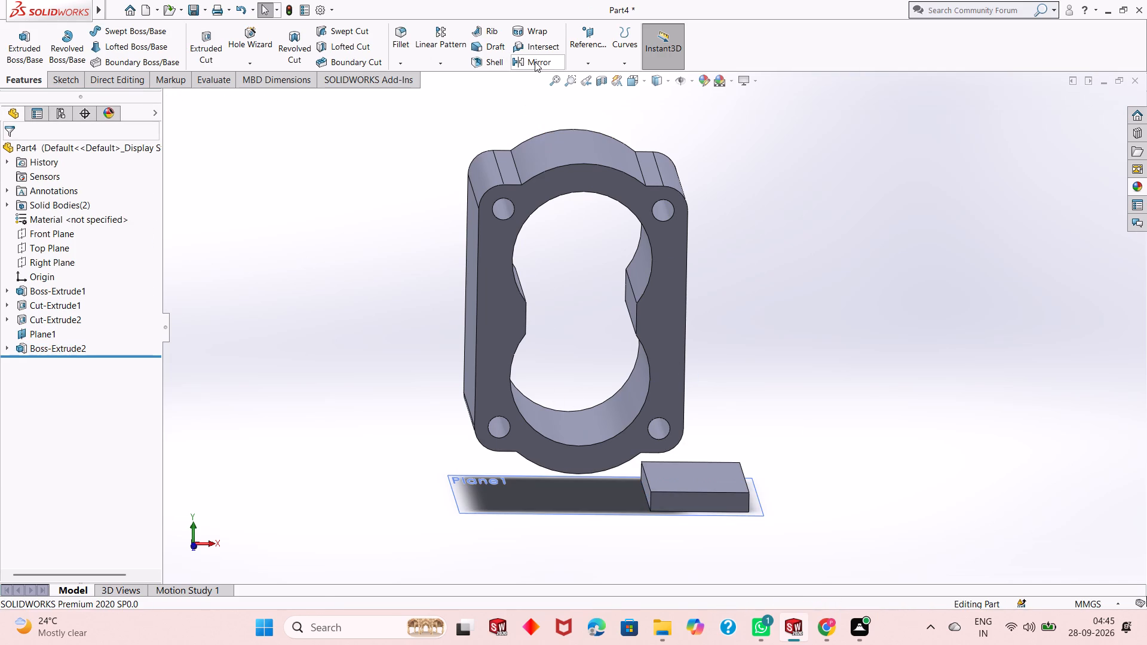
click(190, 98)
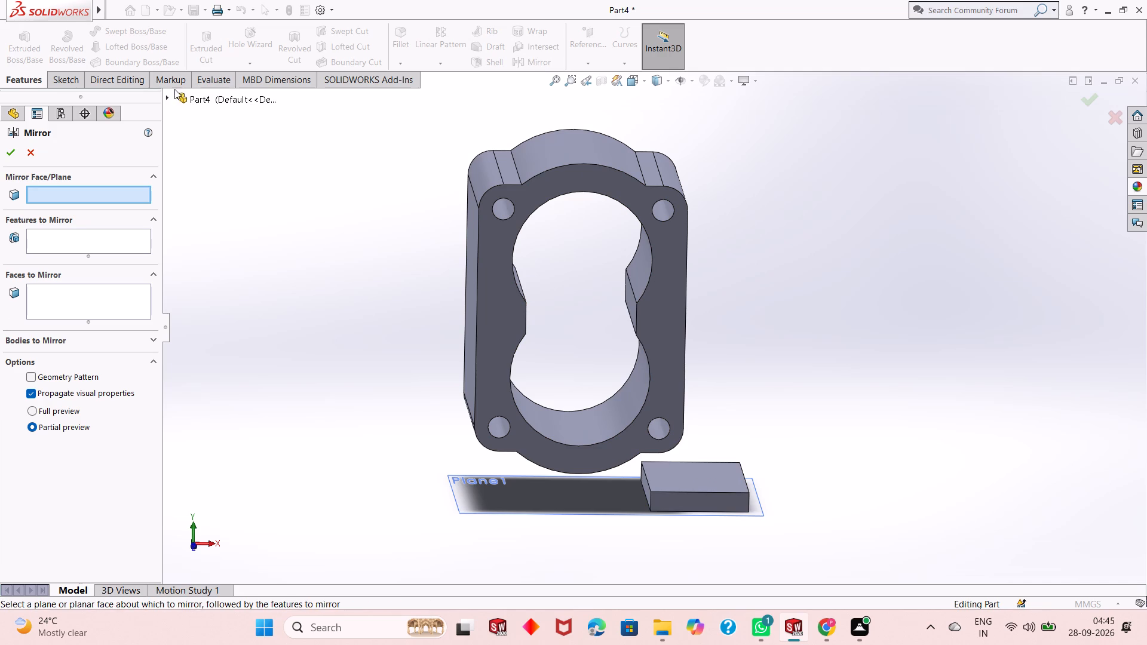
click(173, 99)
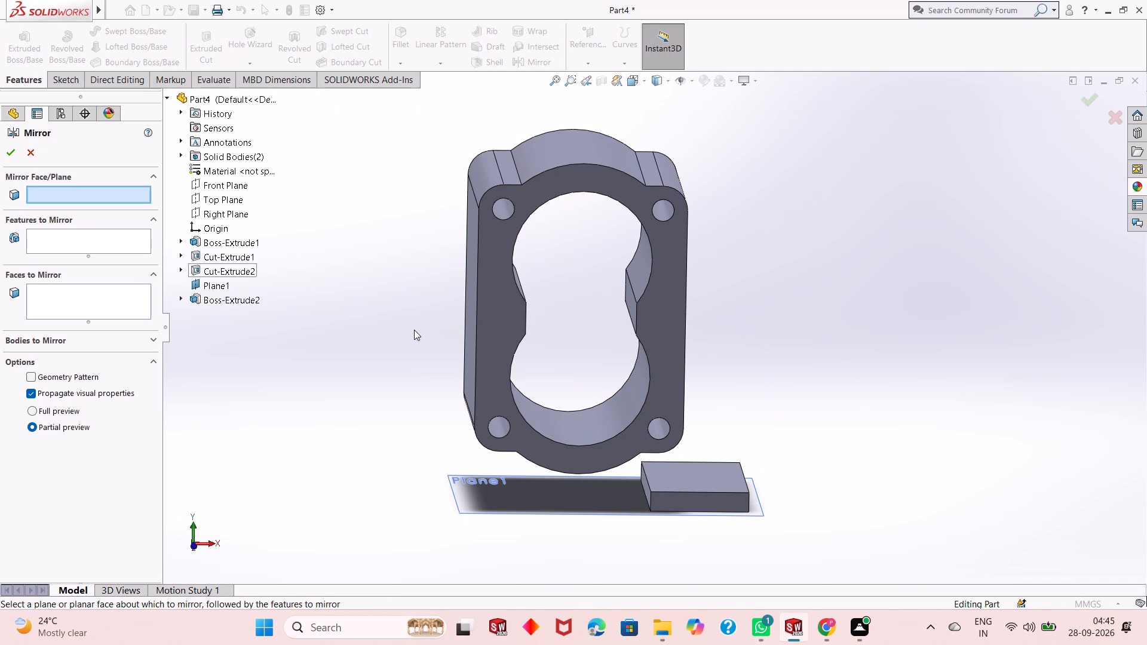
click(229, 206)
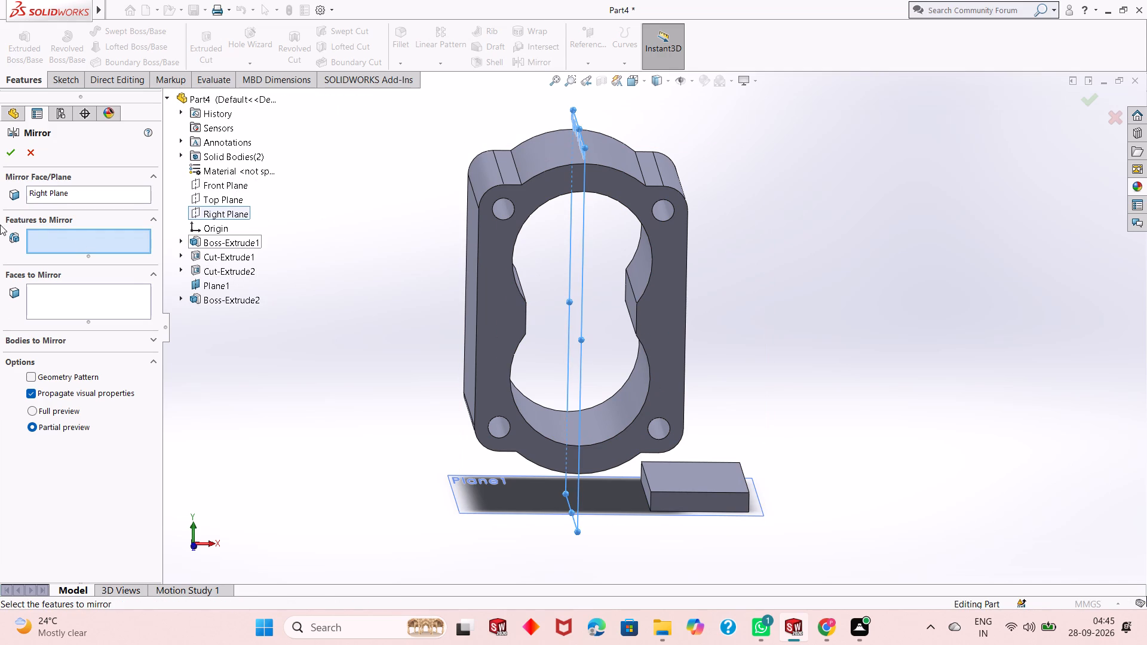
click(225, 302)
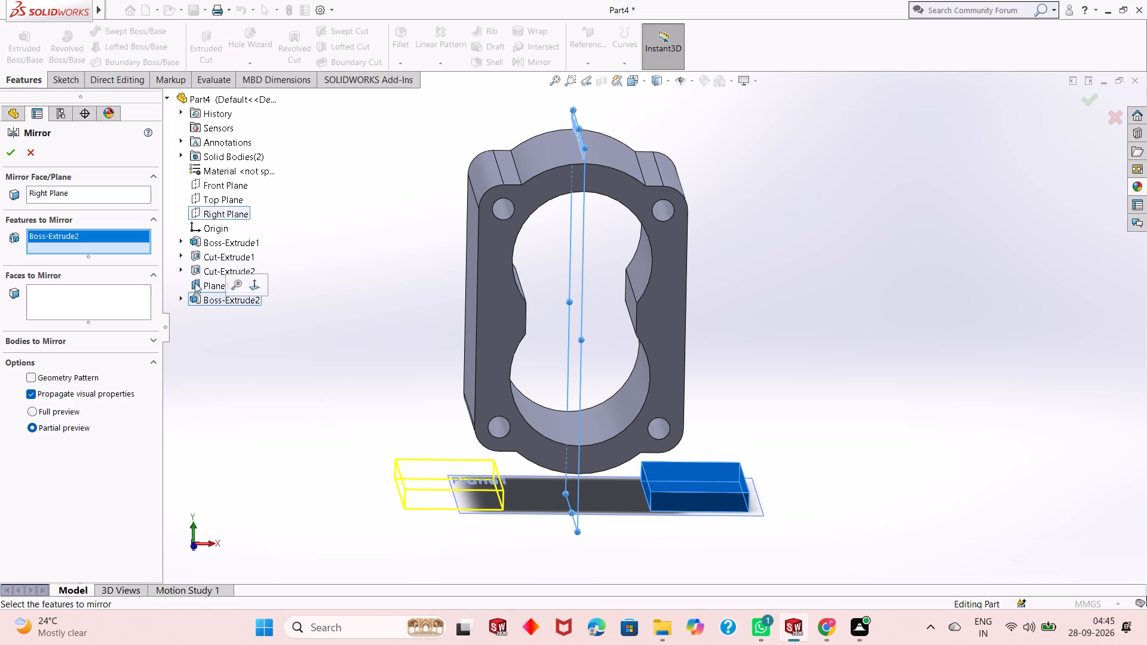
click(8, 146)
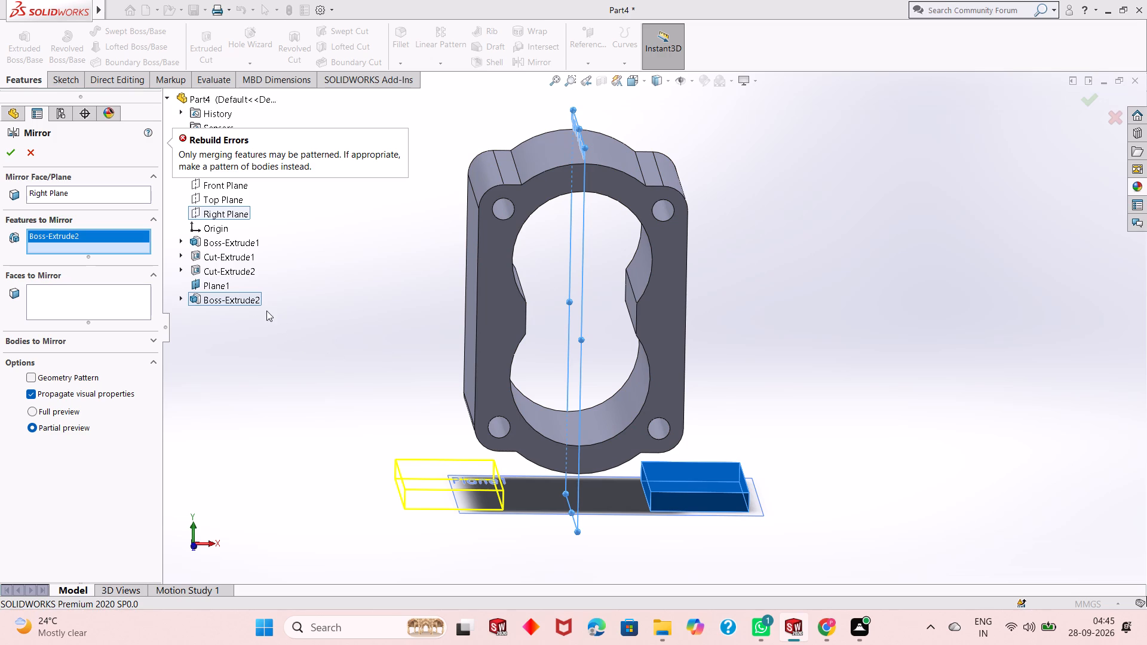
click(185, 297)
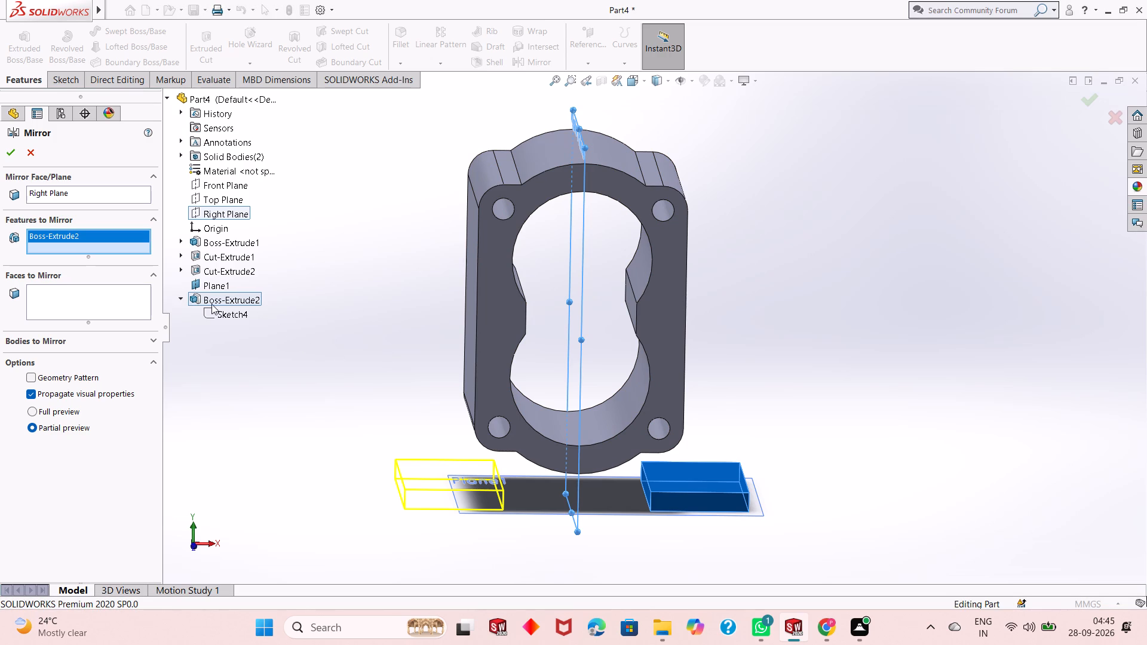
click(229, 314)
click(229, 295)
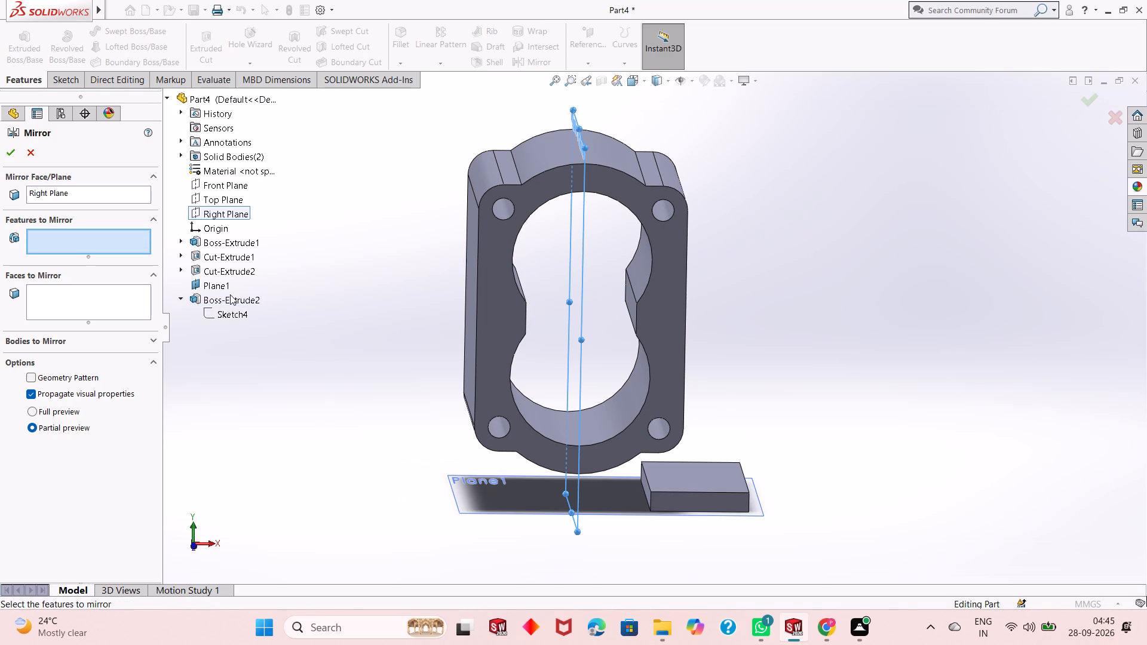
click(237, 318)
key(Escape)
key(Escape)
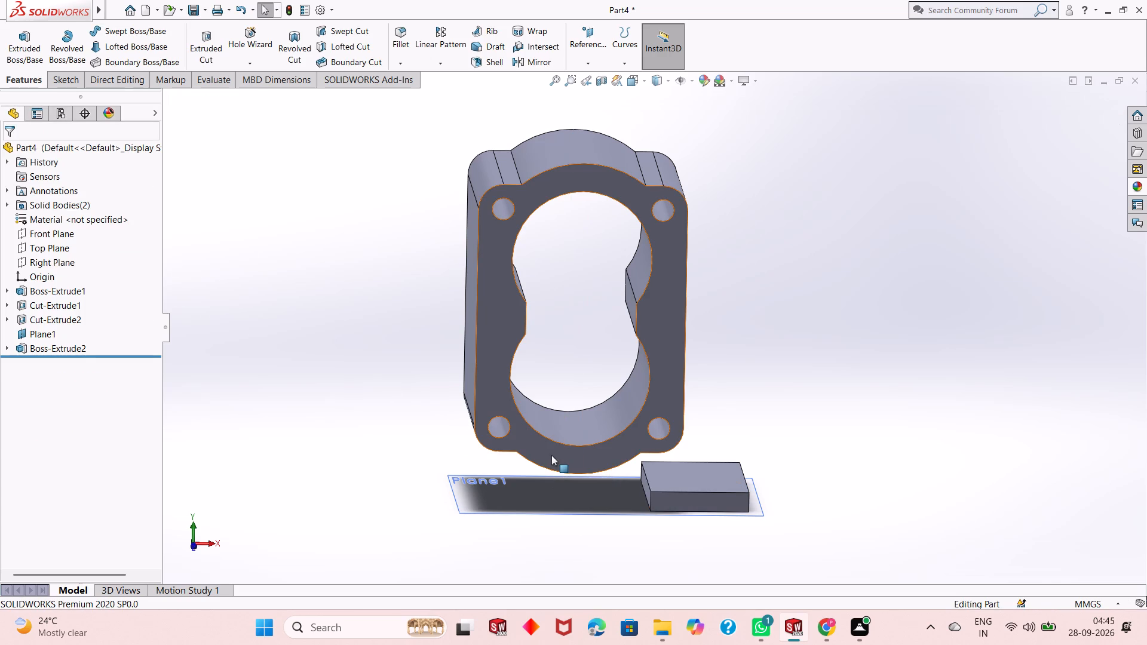
Undo the foot plate extrusion to return to editing its sketch.
key(ctrl+z)
Sketch a second corner rectangle about 27 by 50 mm beside the body on its -X side.
key(ctrl+8)
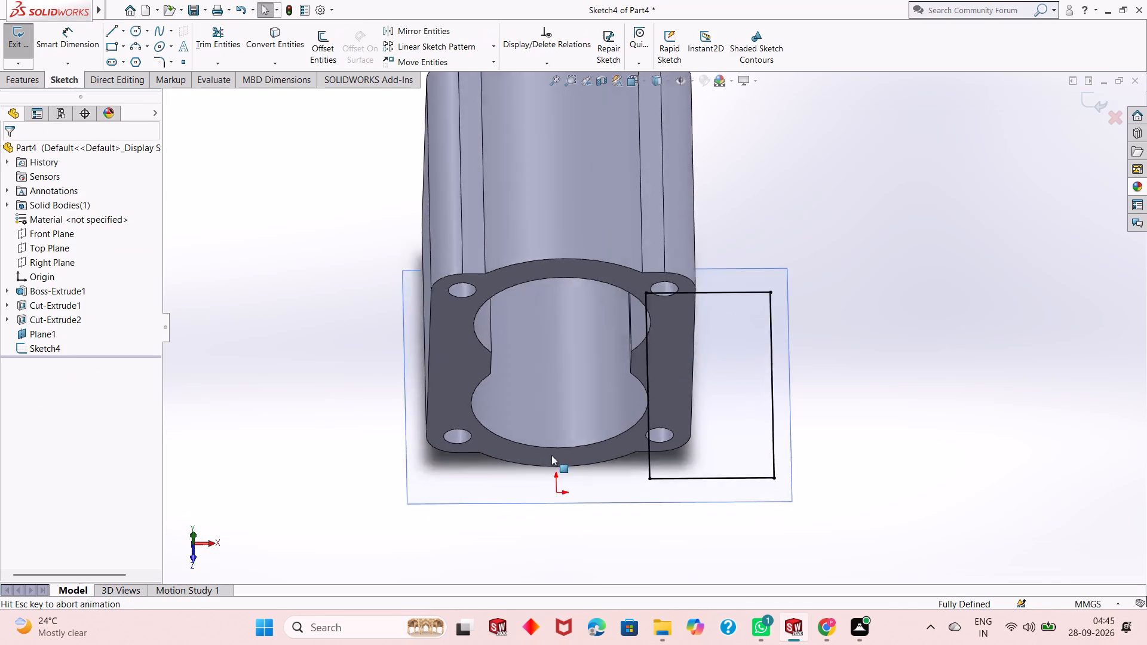
scroll(551, 447, up, 1)
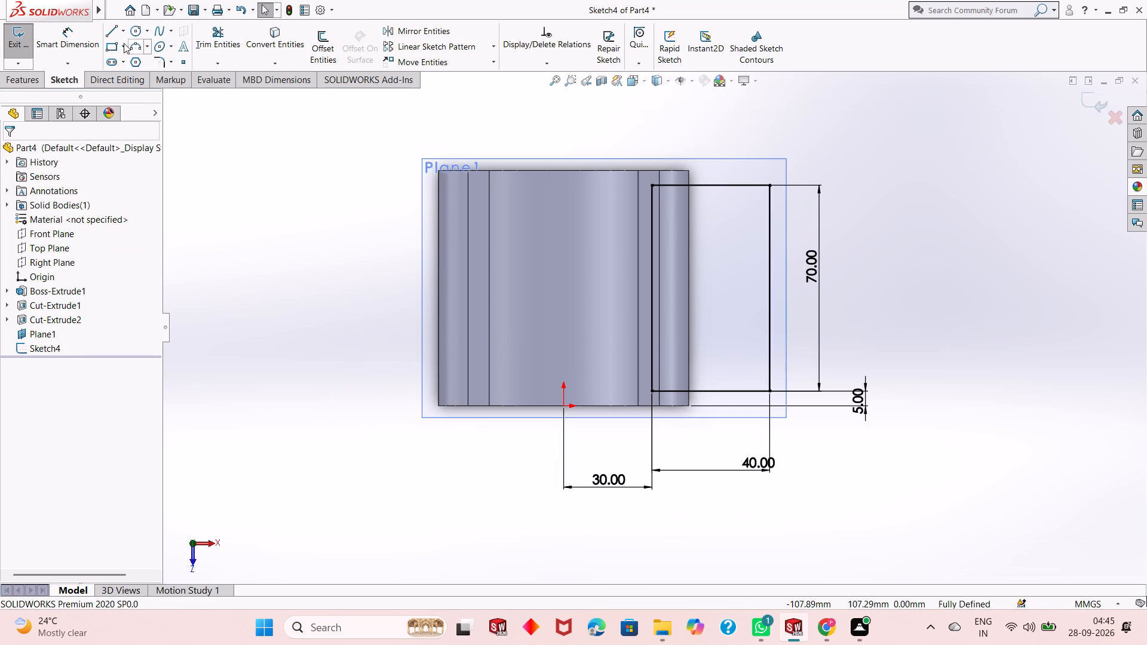
click(120, 45)
click(112, 48)
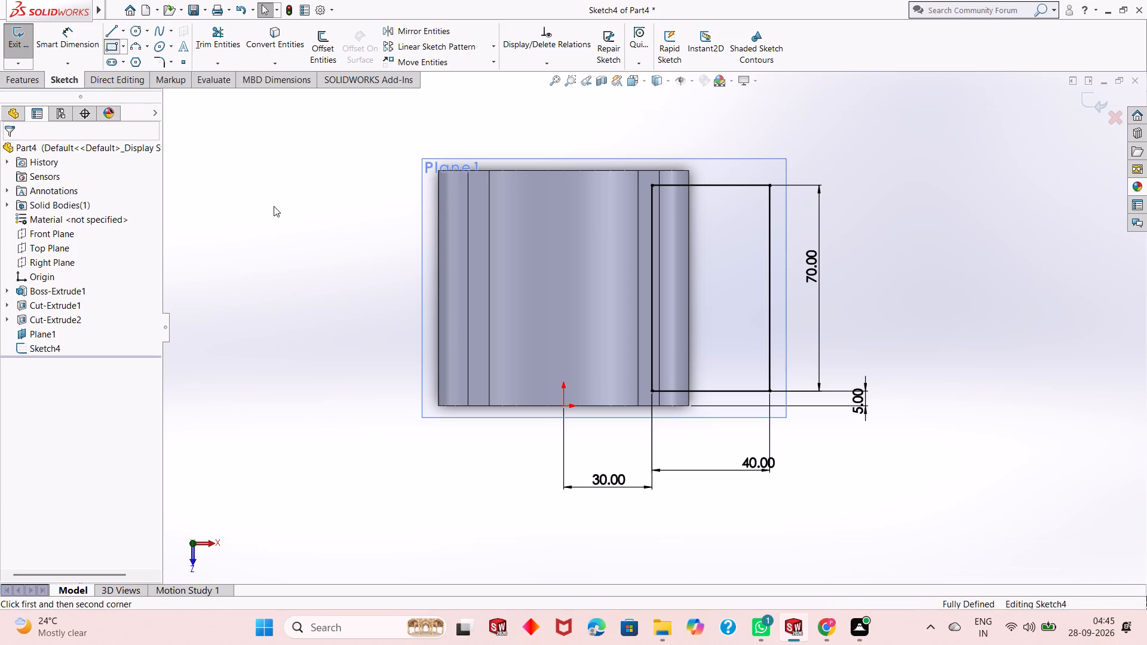
click(333, 210)
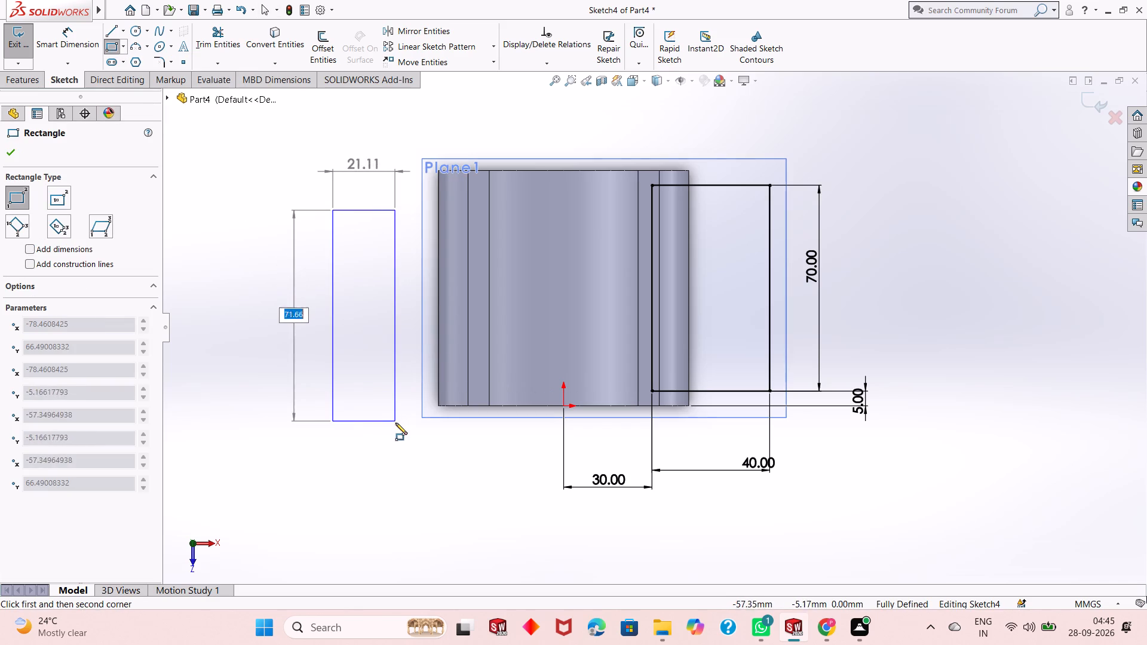
click(412, 358)
right_click(264, 285)
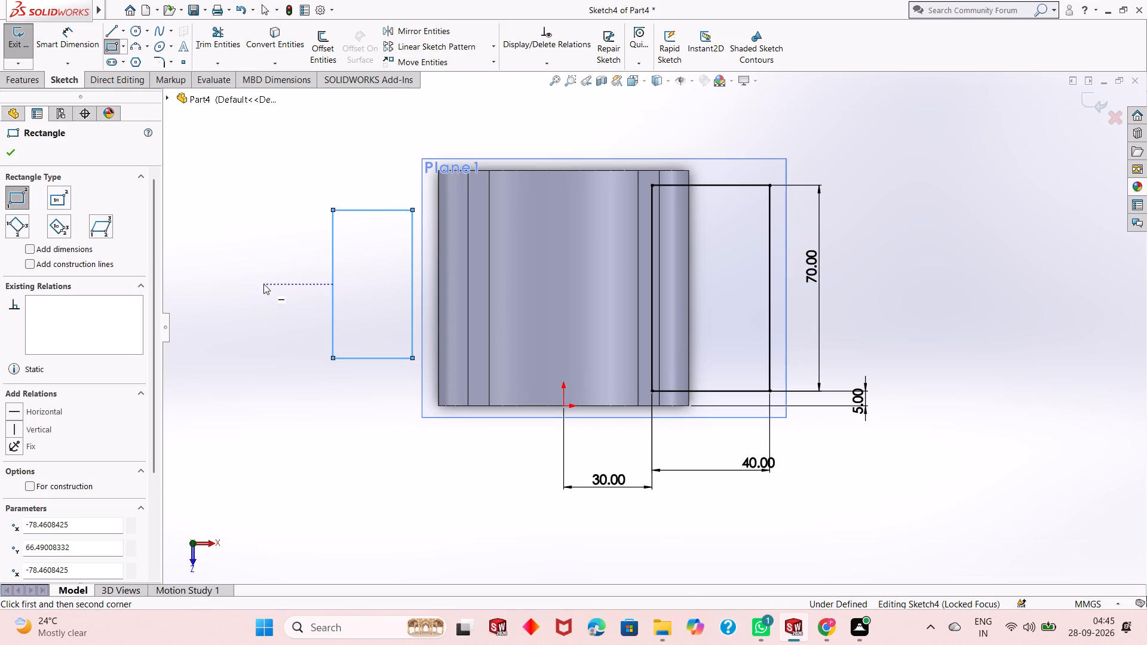
click(290, 289)
Dimension the new rectangle's outer long side, parallel to Z, to 70 mm.
click(58, 41)
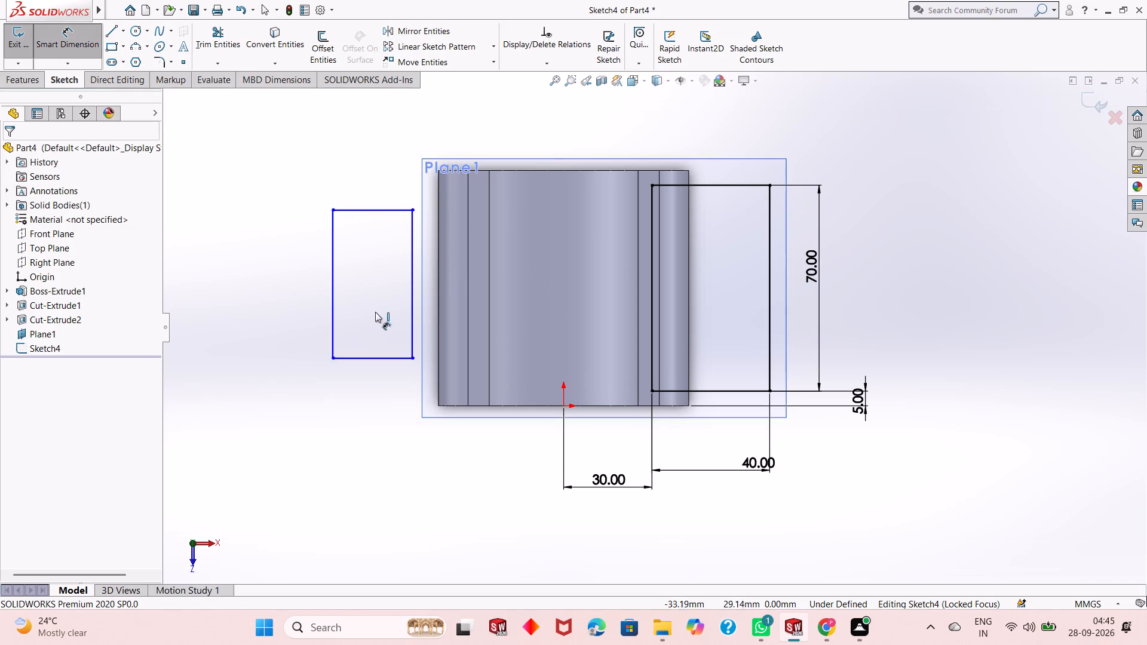
click(333, 308)
click(302, 314)
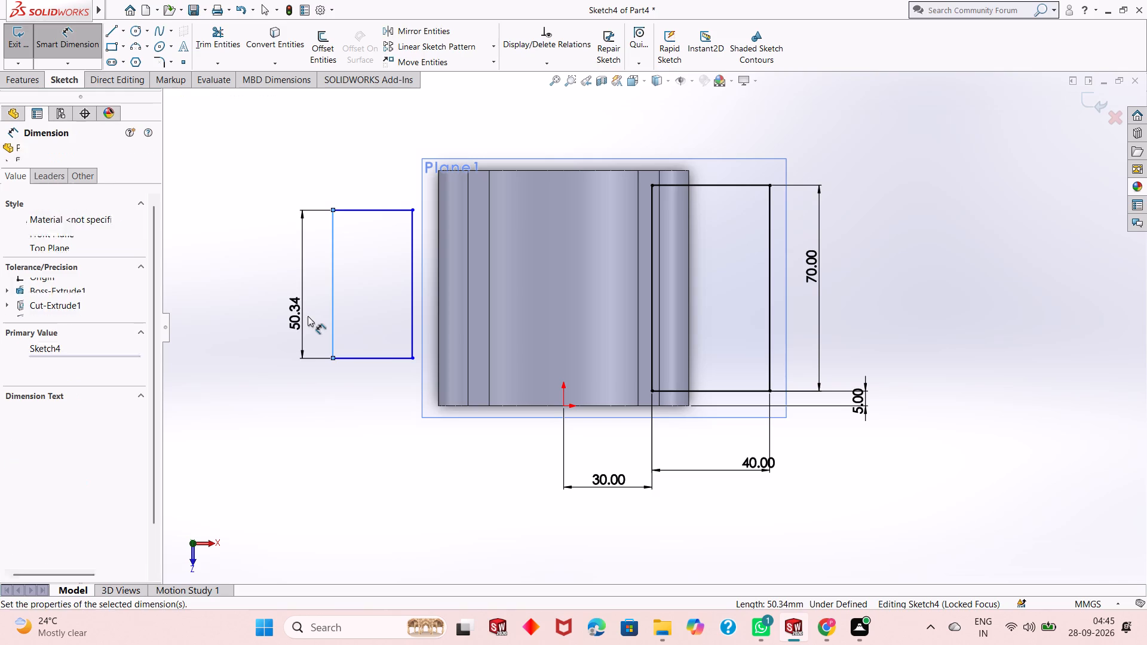
text(70)
key(Return)
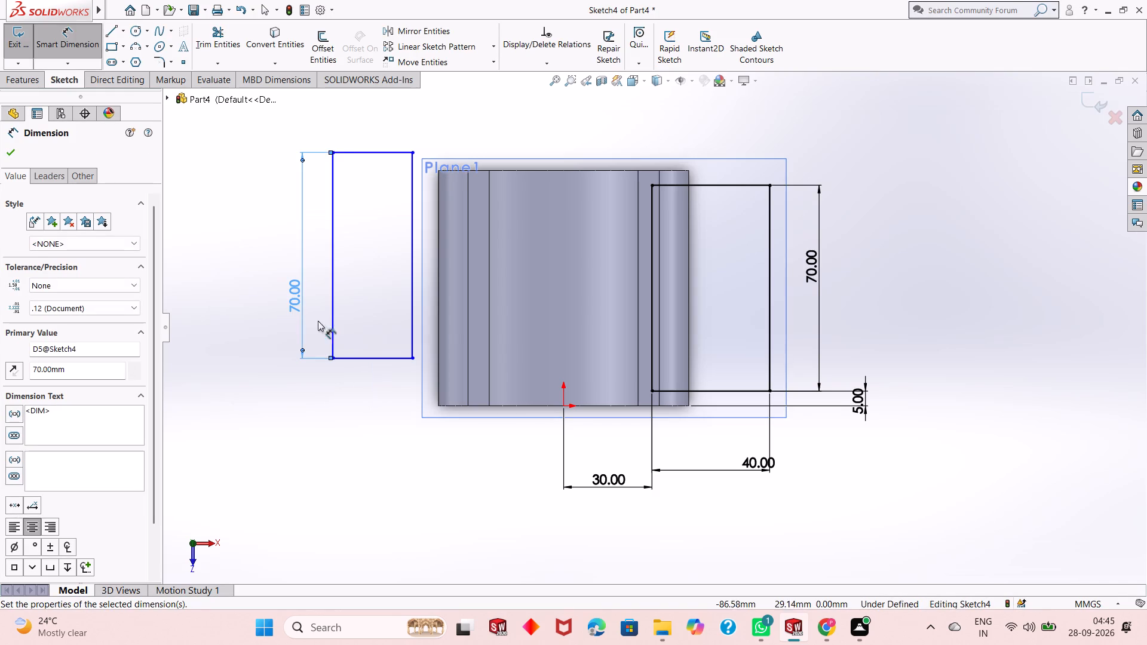
Dimension the new rectangle's +Z short side 5 mm from the body's edge at its +Z end.
click(373, 355)
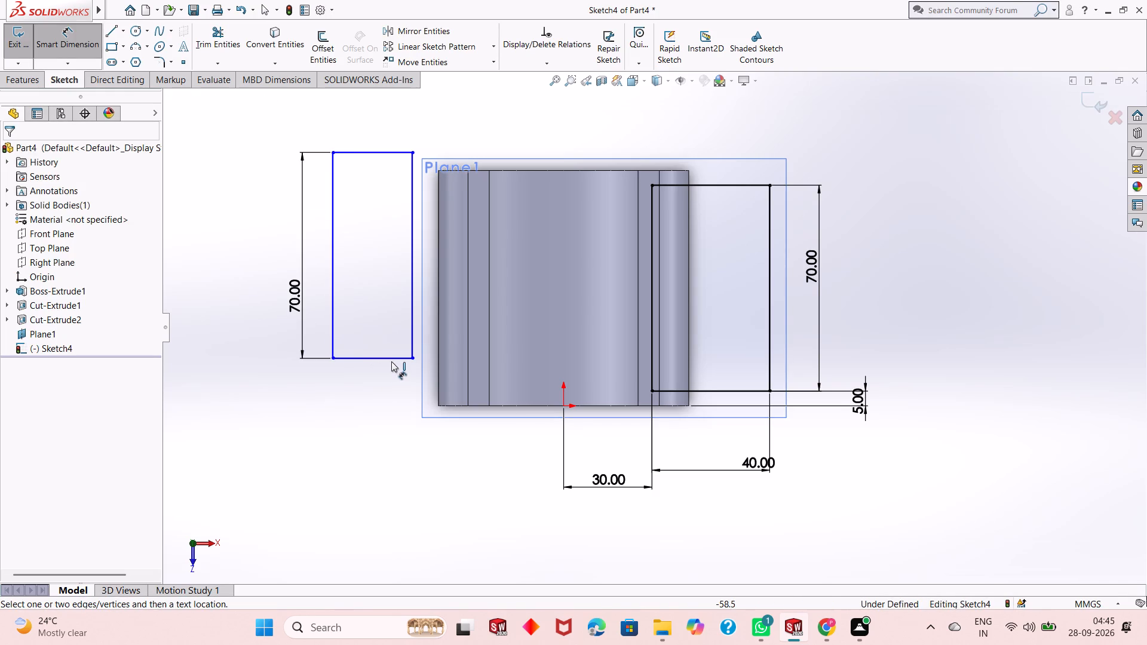
click(391, 361)
click(521, 404)
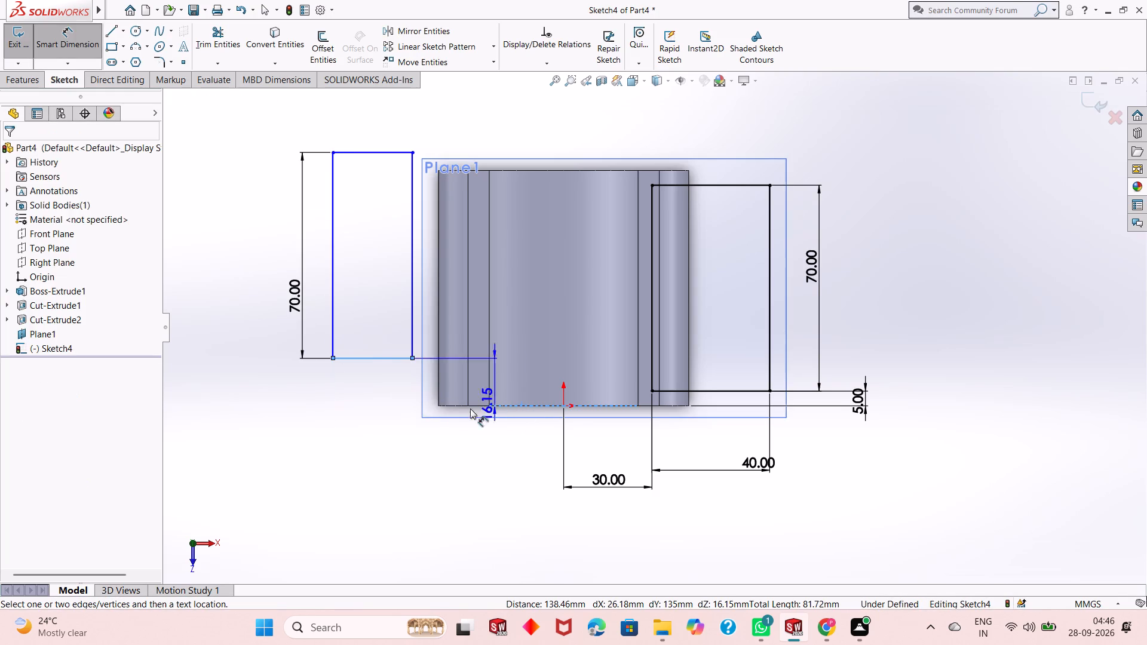
click(310, 451)
key(5)
key(Return)
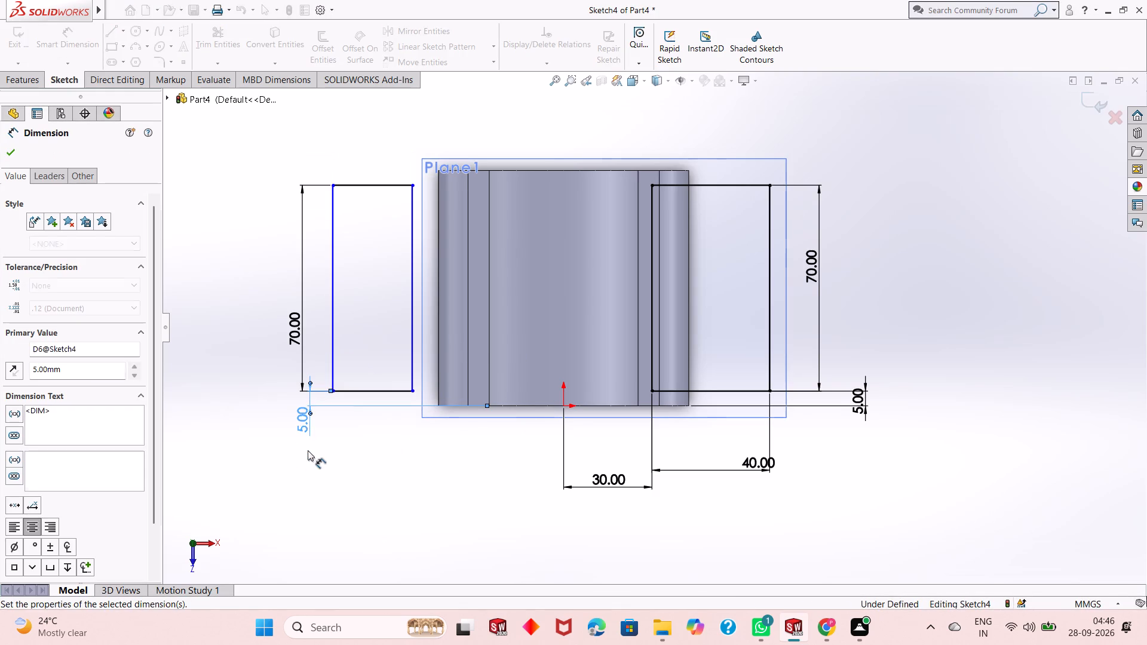
Dimension the new rectangle's inner +Z corner 30 mm horizontally from the origin.
click(413, 392)
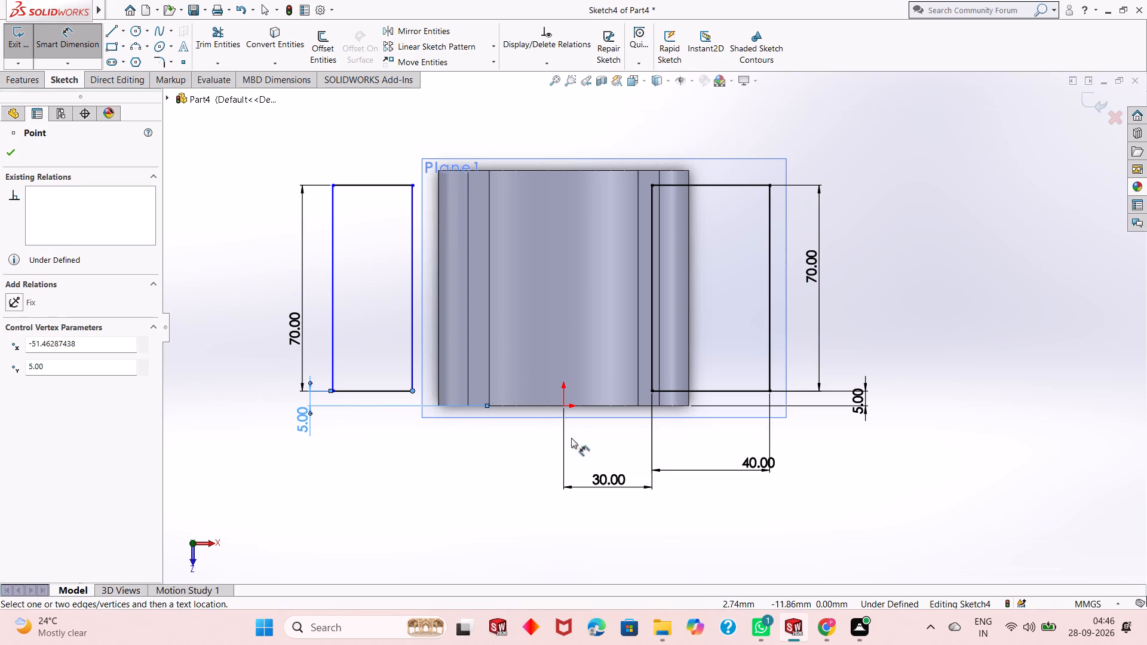
drag(563, 404, 563, 416)
click(521, 545)
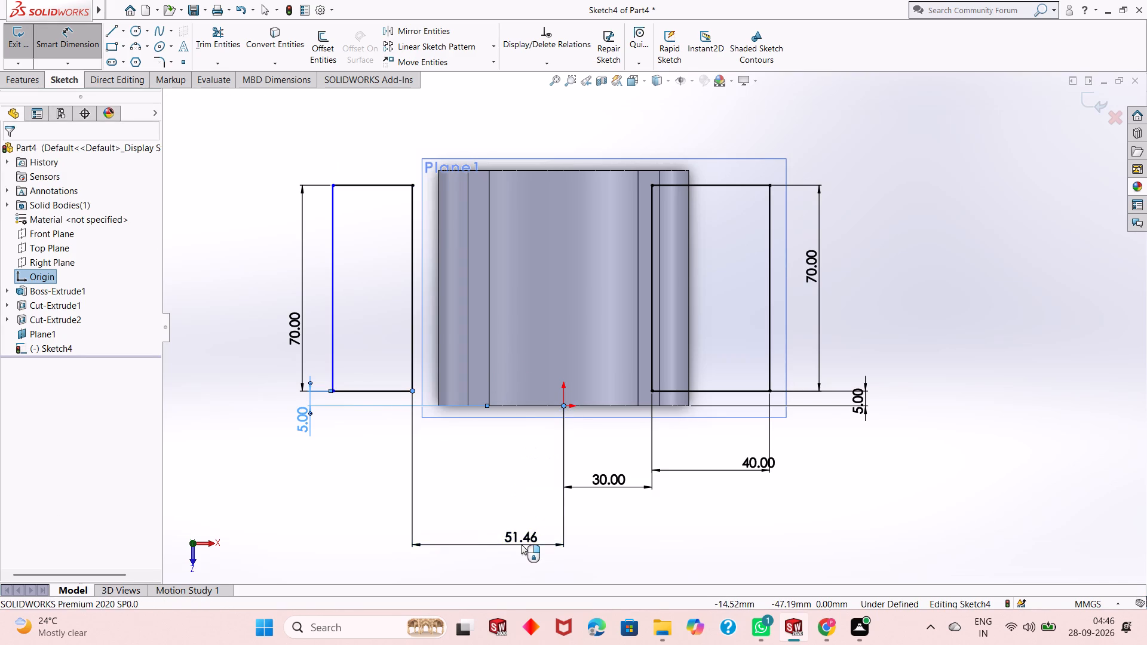
text(30)
key(Return)
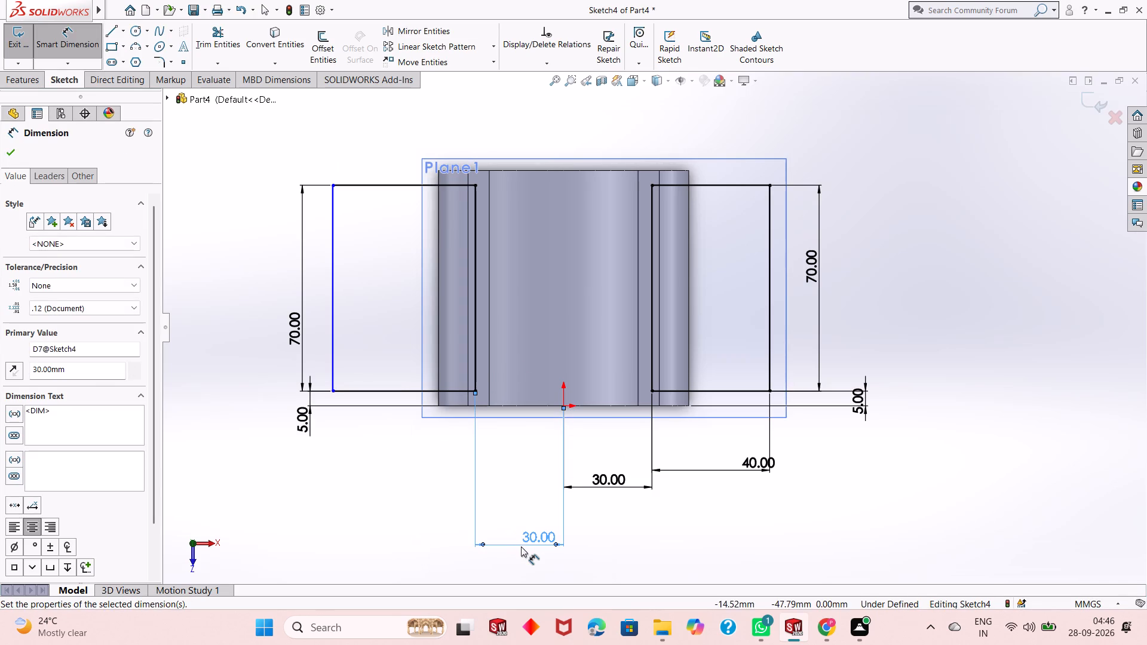
Dimension the new rectangle's short side at its +Z end to 40 mm and end Smart Dimension.
click(377, 388)
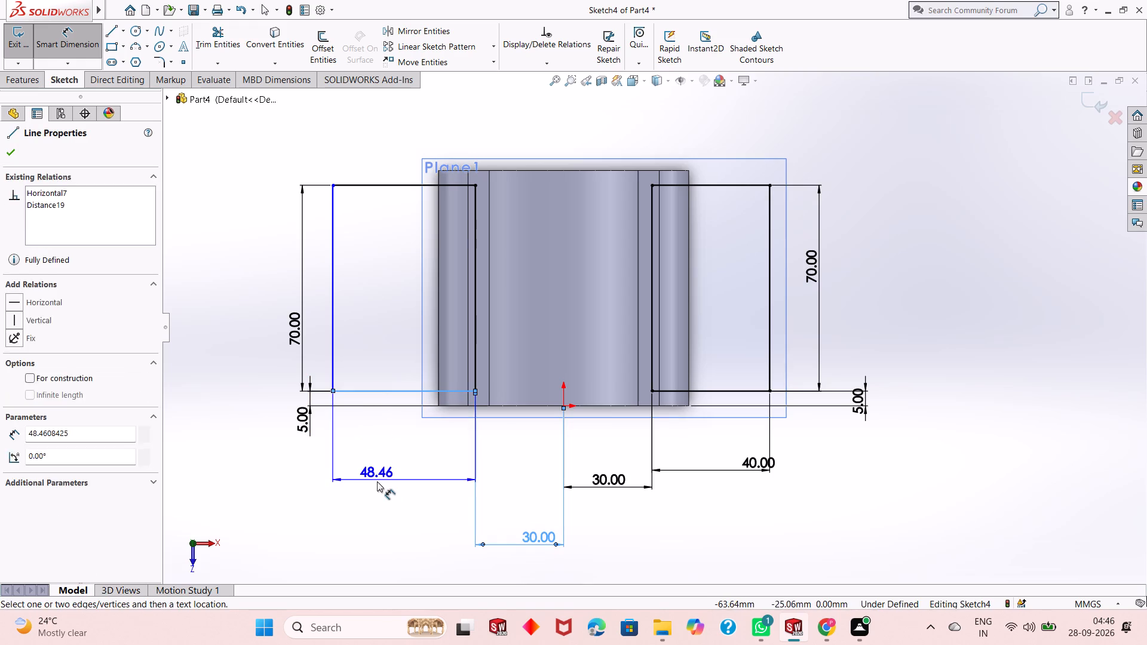
click(378, 486)
text(40)
key(Return)
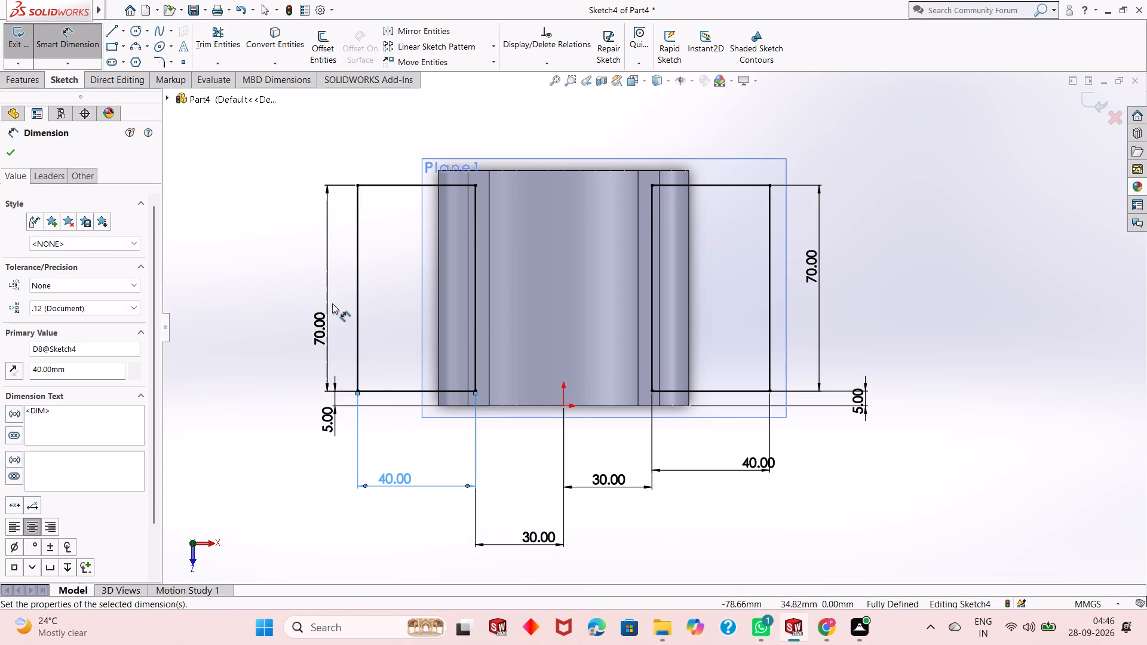
scroll(333, 304, up, 1)
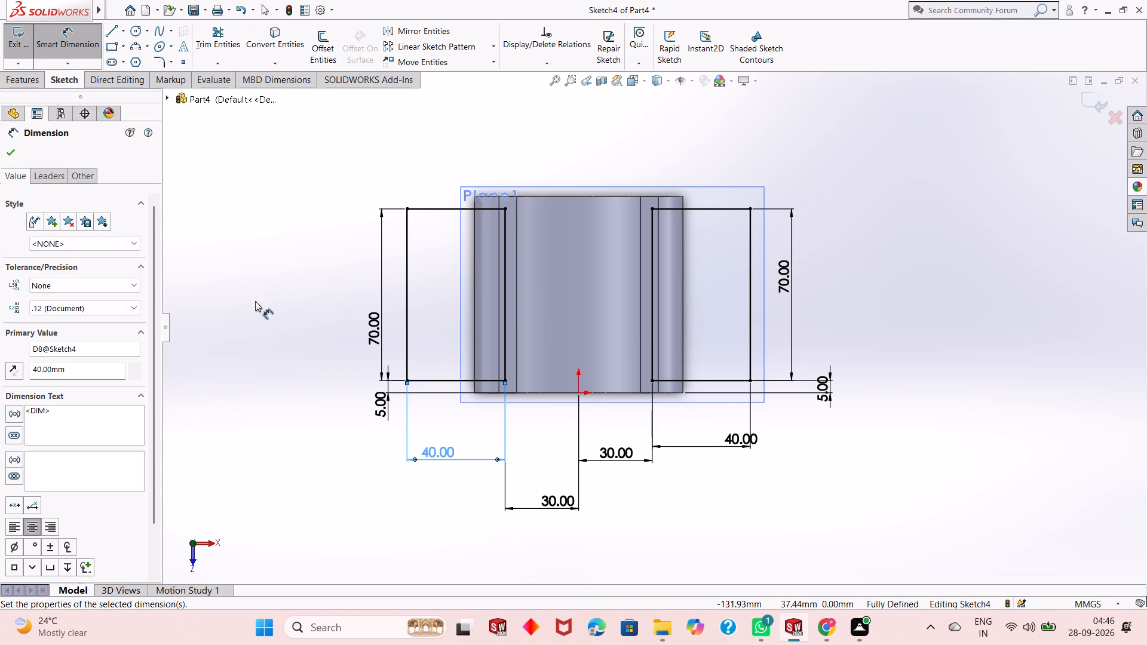
right_click(255, 302)
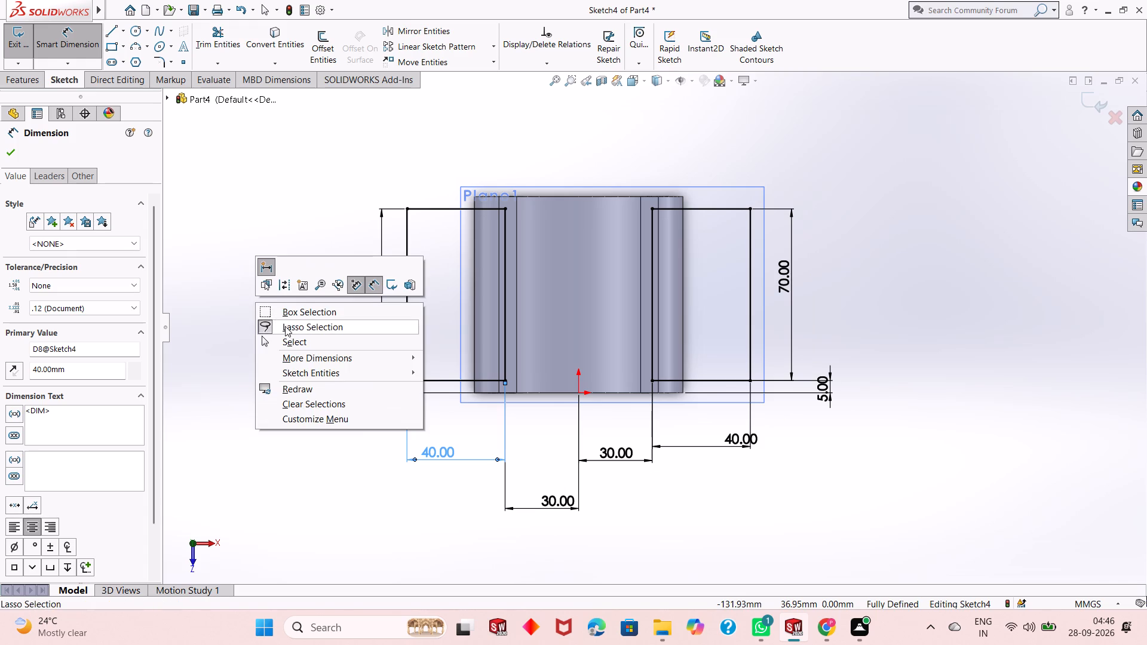
click(292, 334)
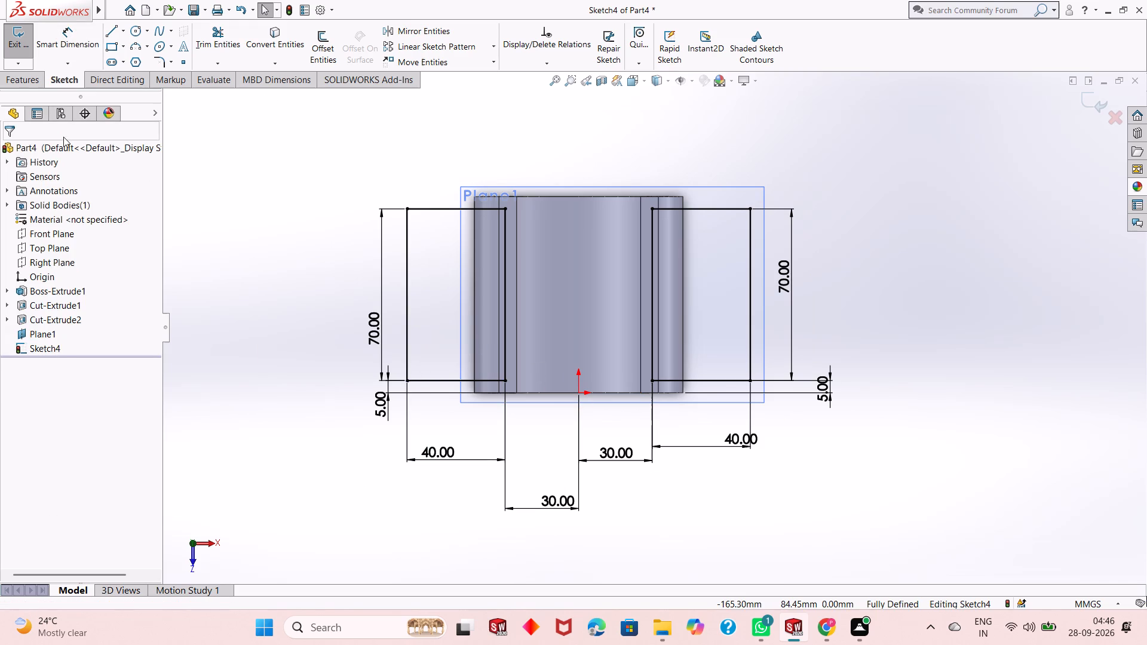
Extrude both rectangles as a blind boss 8 mm from the sketch plane, with Merge result on.
click(32, 82)
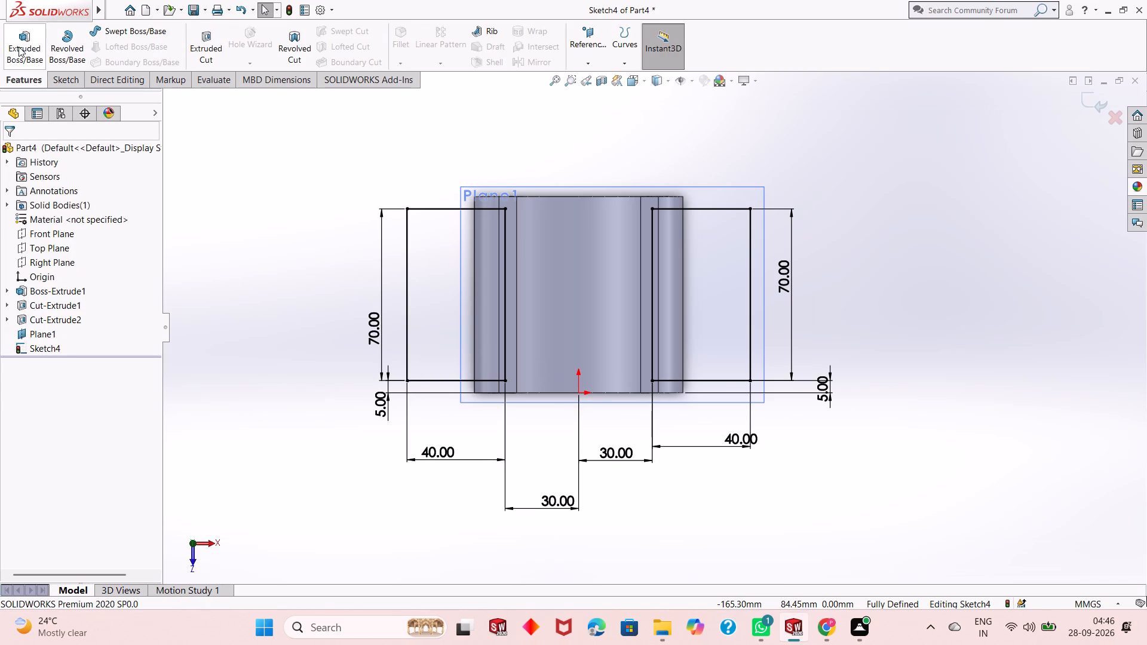
click(19, 47)
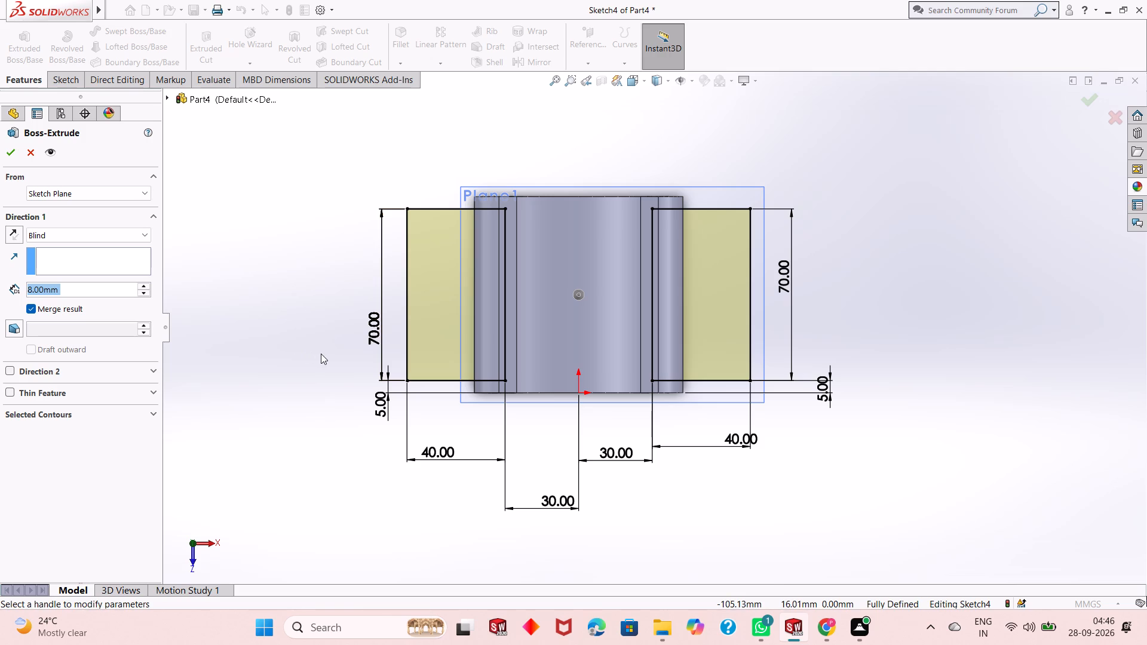
click(13, 152)
middle_drag(496, 330, 496, 325)
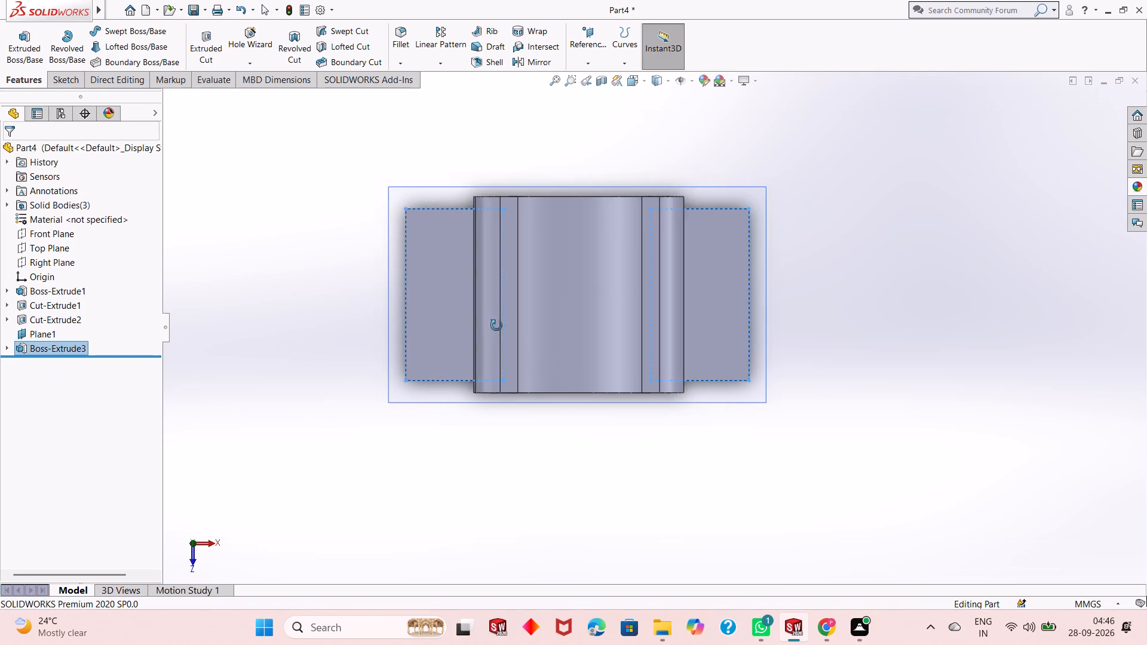
middle_drag(496, 325, 496, 283)
key(Escape)
Hide Plane1 beneath the two foot plates.
middle_drag(602, 504, 605, 472)
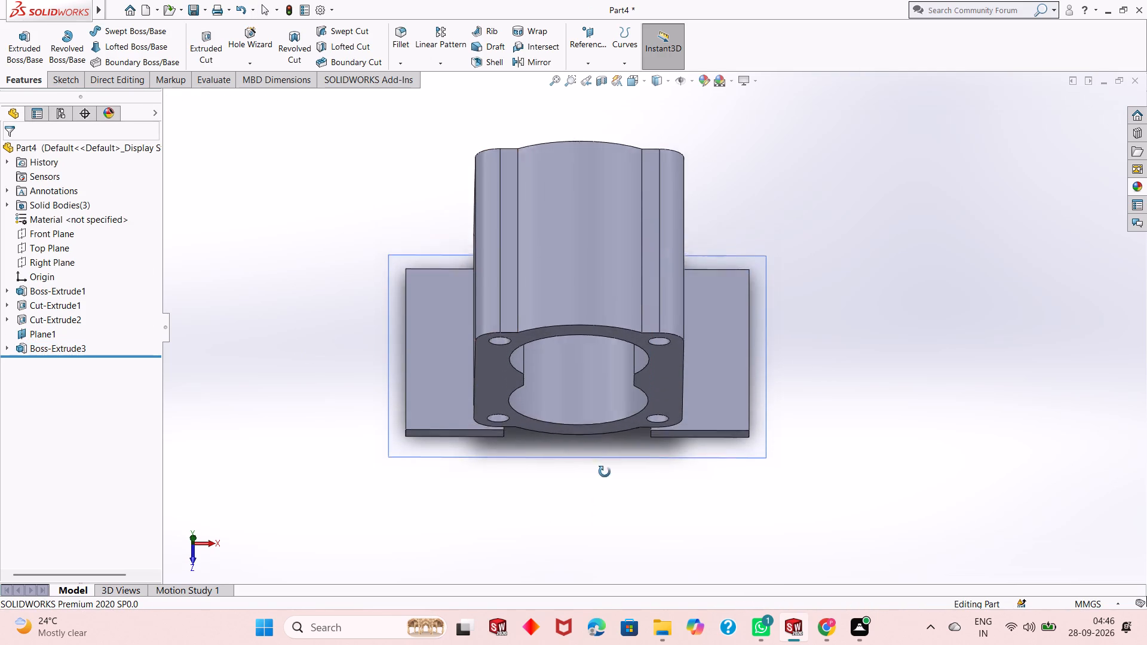
middle_drag(605, 472, 605, 303)
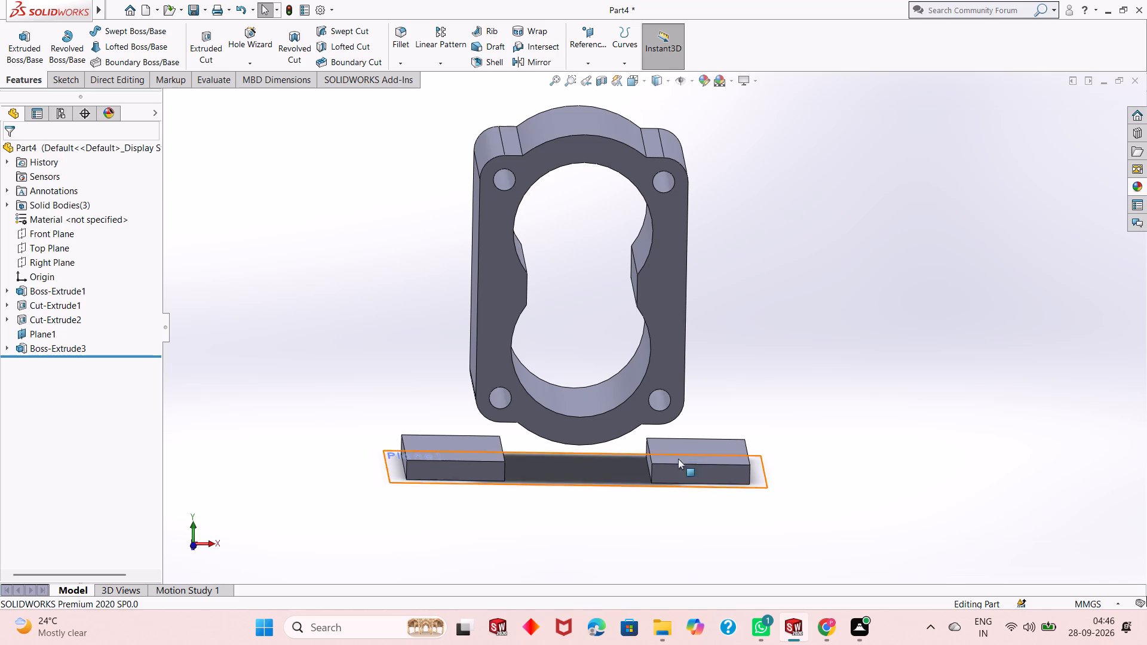
right_click(555, 459)
click(602, 441)
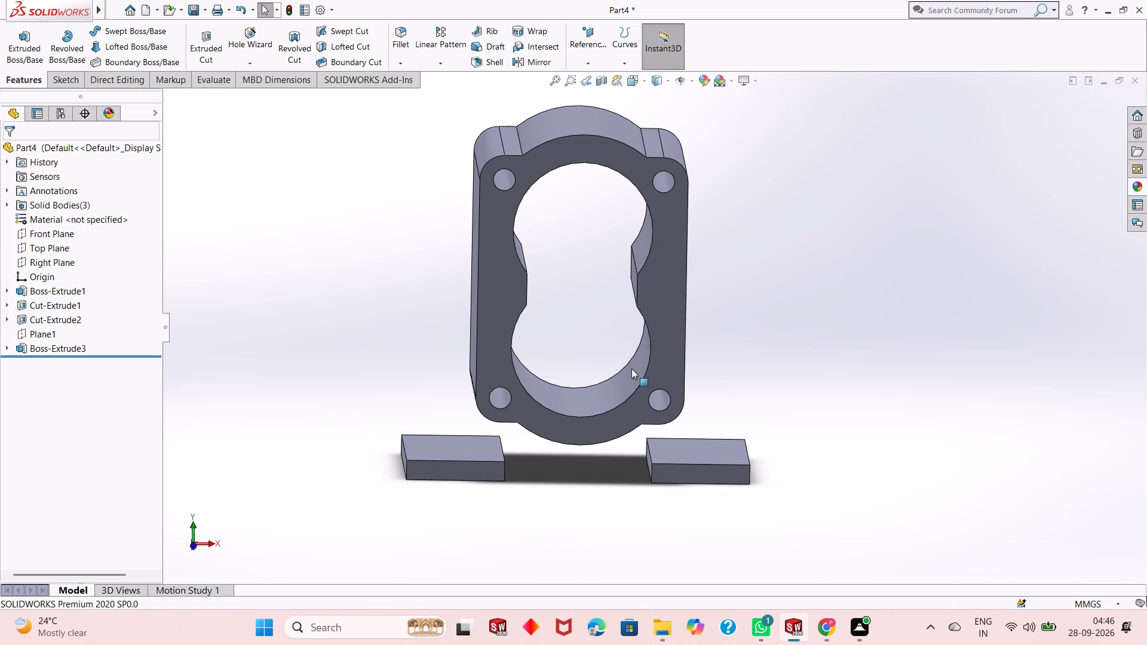
Create a reference plane parallel to the Front Plane, offset 40 mm with the offset flipped into the body.
click(600, 51)
click(603, 78)
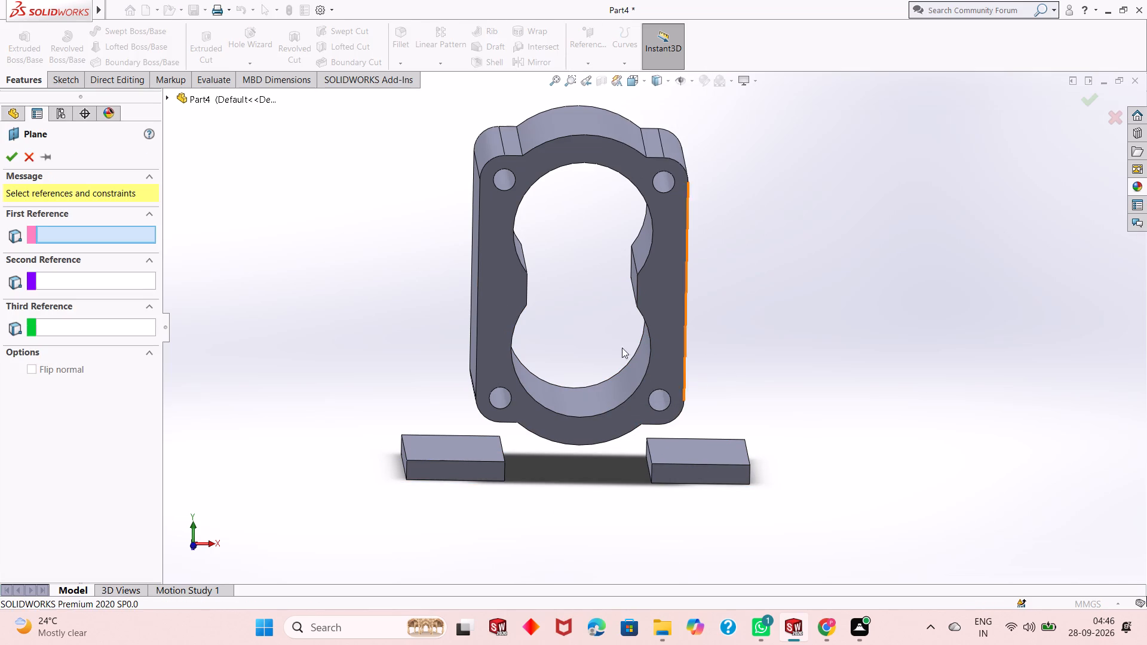
click(168, 101)
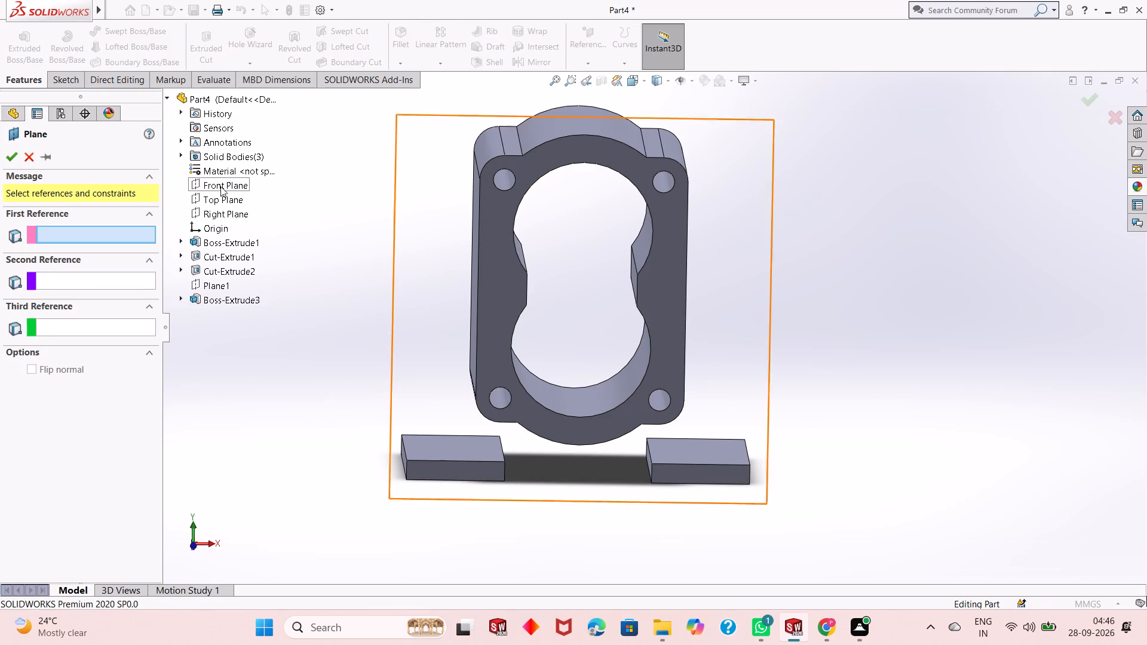
click(225, 188)
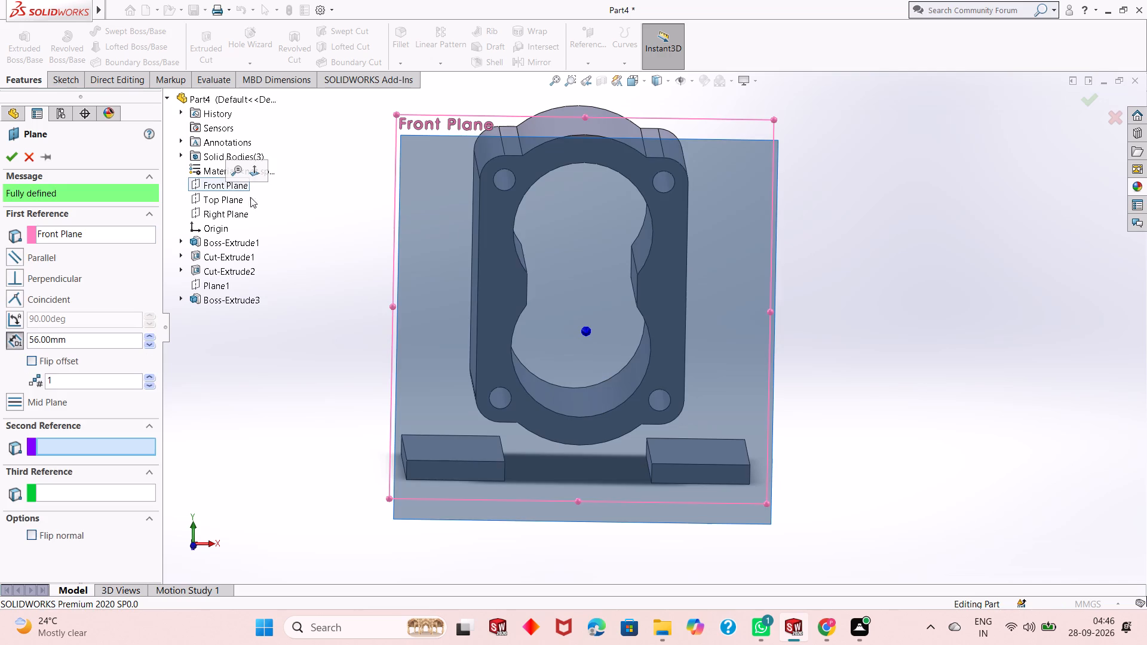
middle_drag(863, 420, 796, 357)
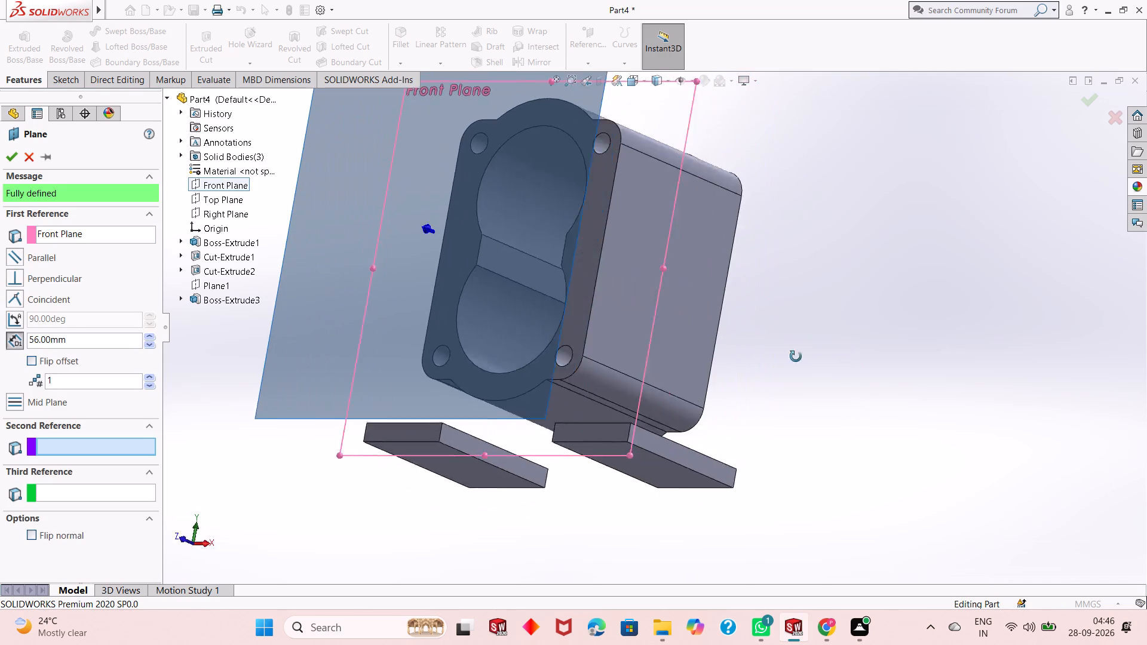
middle_drag(796, 357, 766, 420)
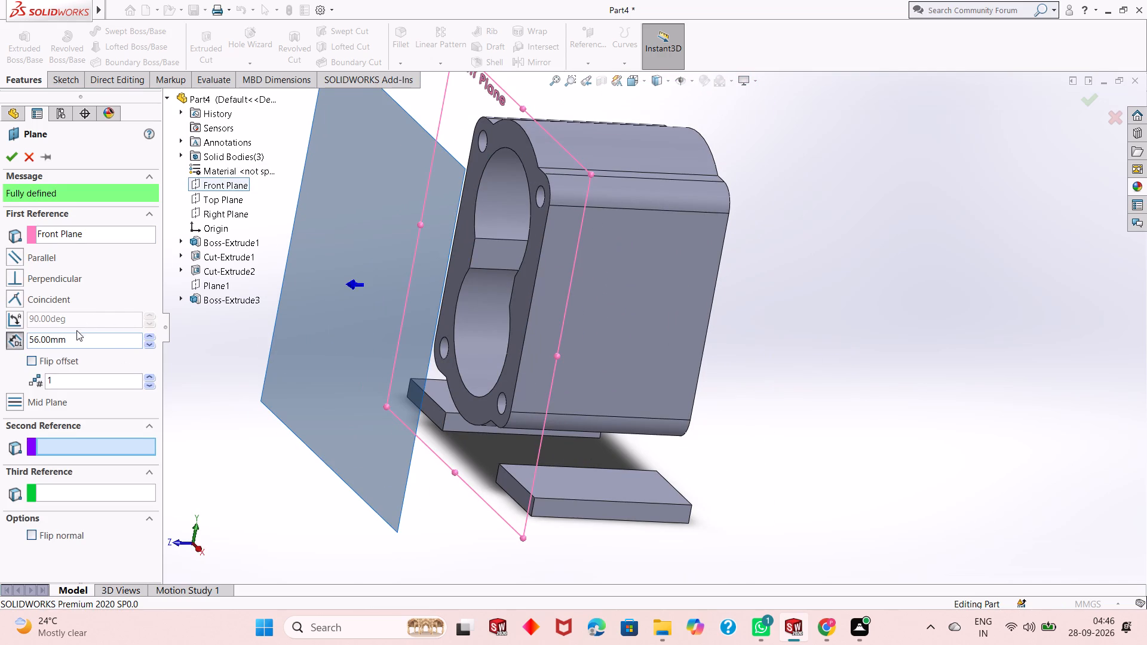
double_click(72, 344)
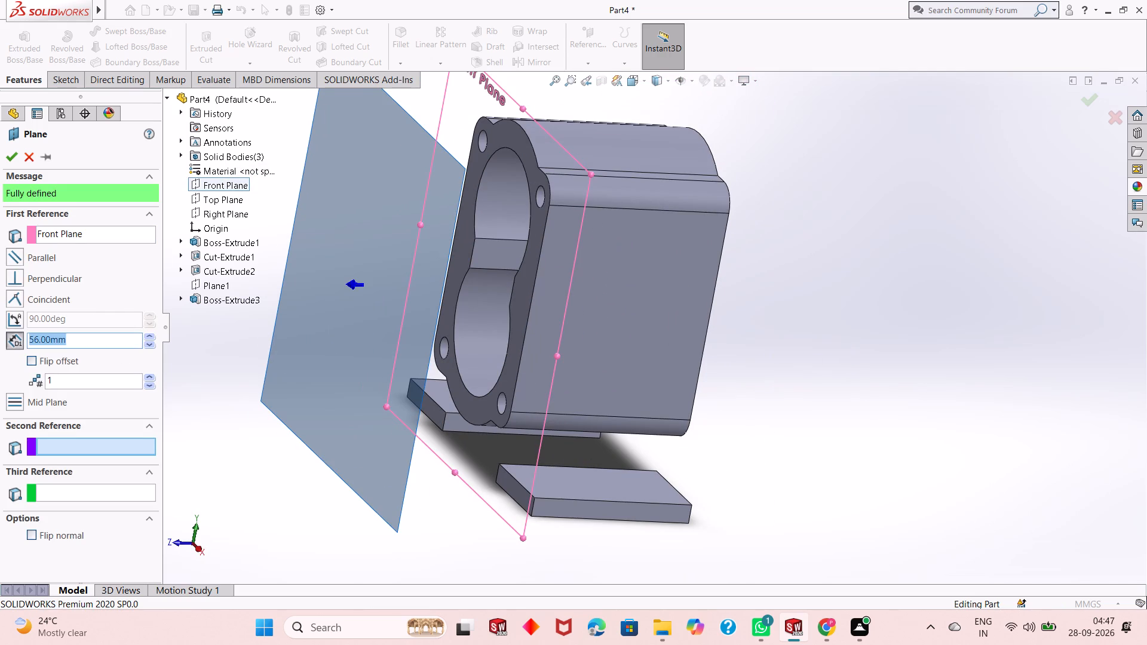
key(0)
key(Return)
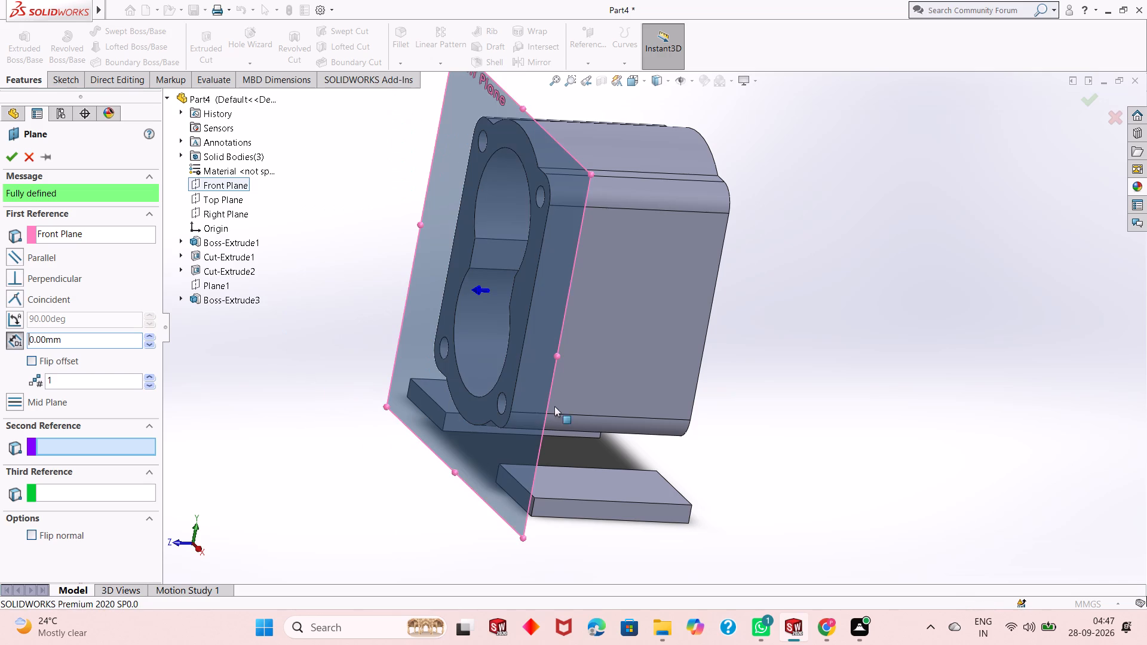
middle_drag(768, 404, 729, 437)
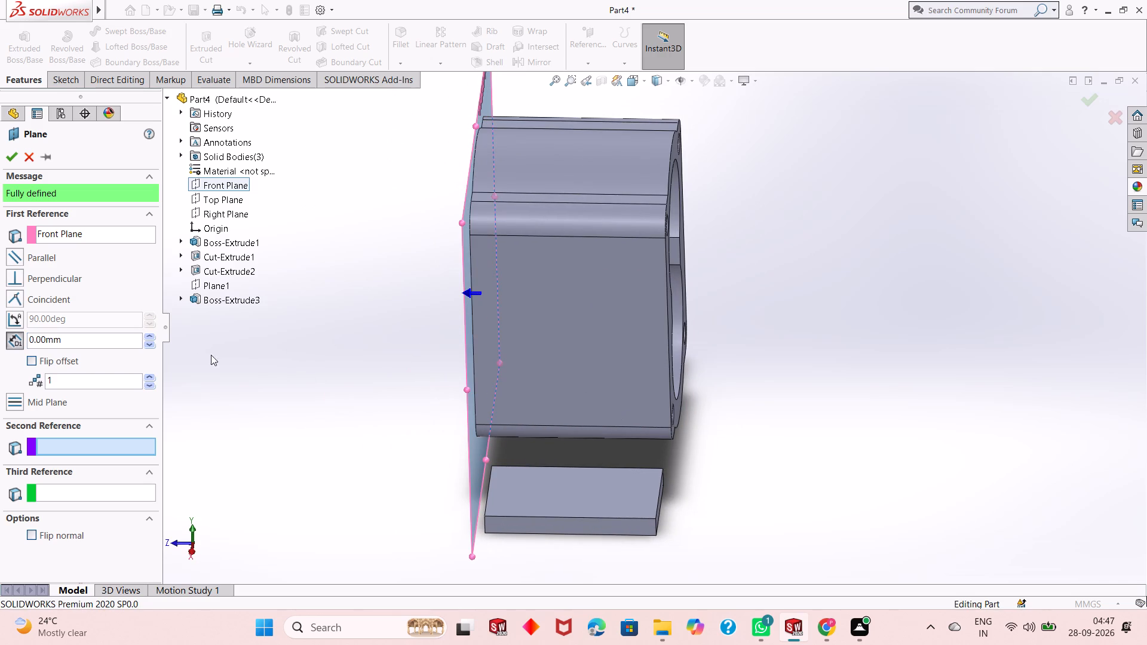
click(34, 360)
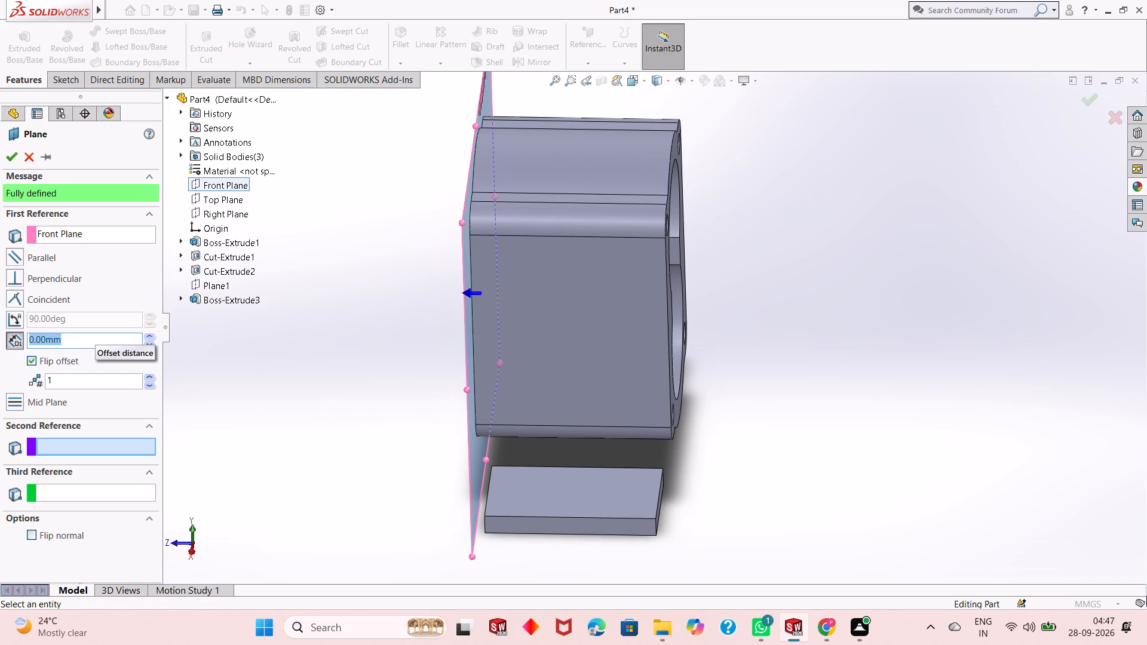
text(40)
key(Return)
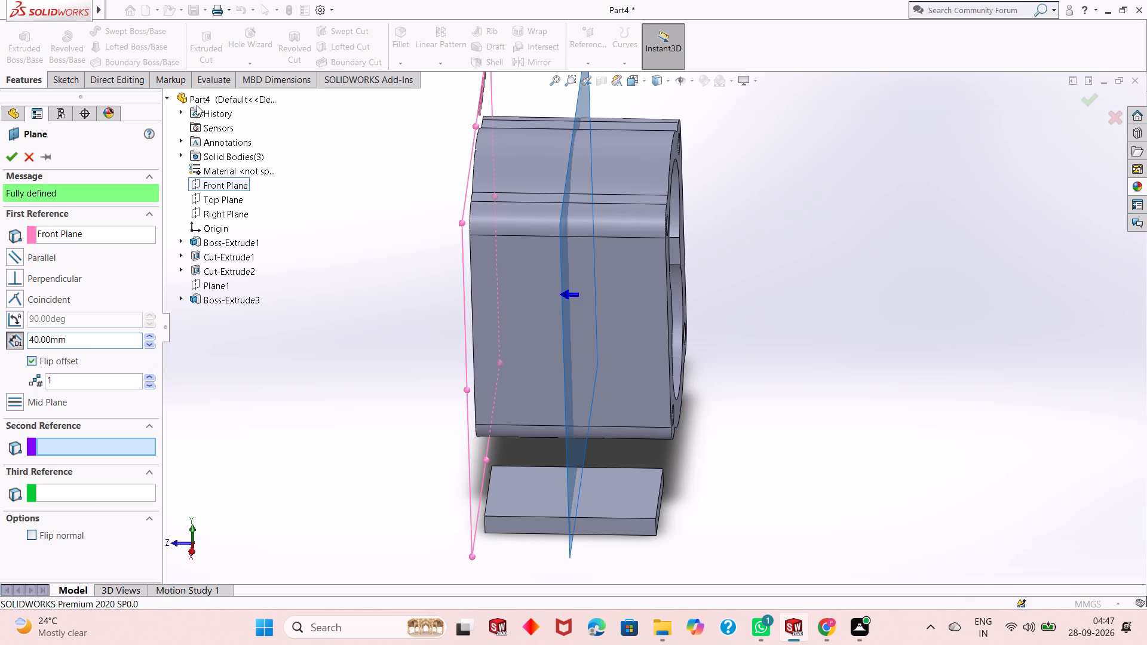
click(12, 155)
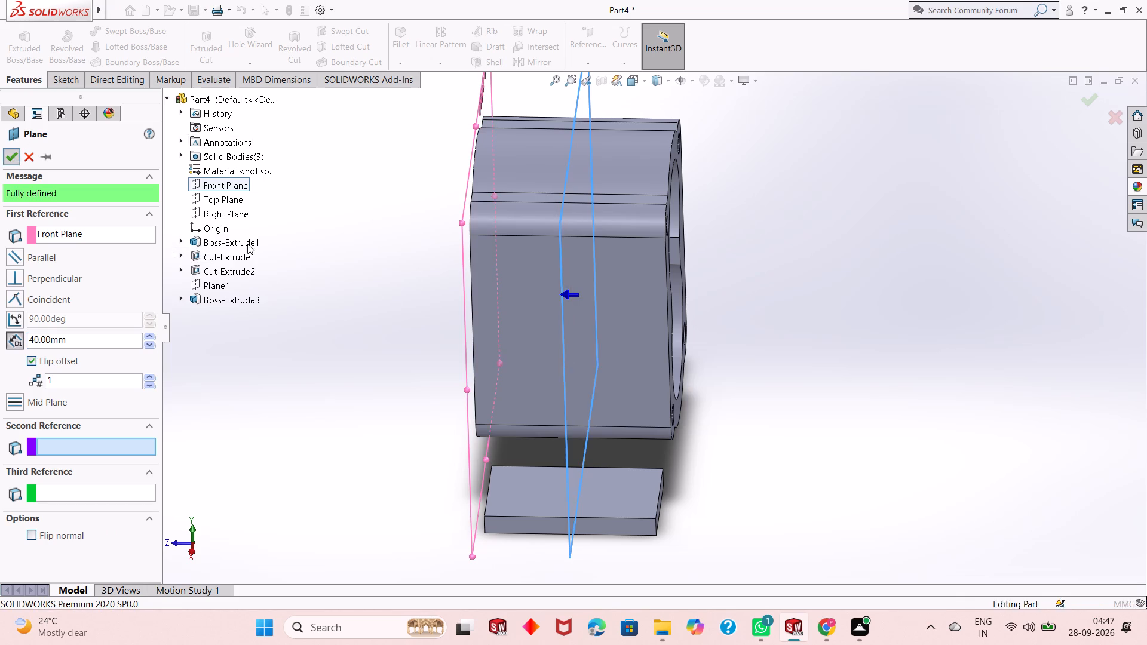
key(Escape)
Start a sketch on the new mid-body plane, Plane2, and view it face-on.
middle_drag(630, 457, 706, 347)
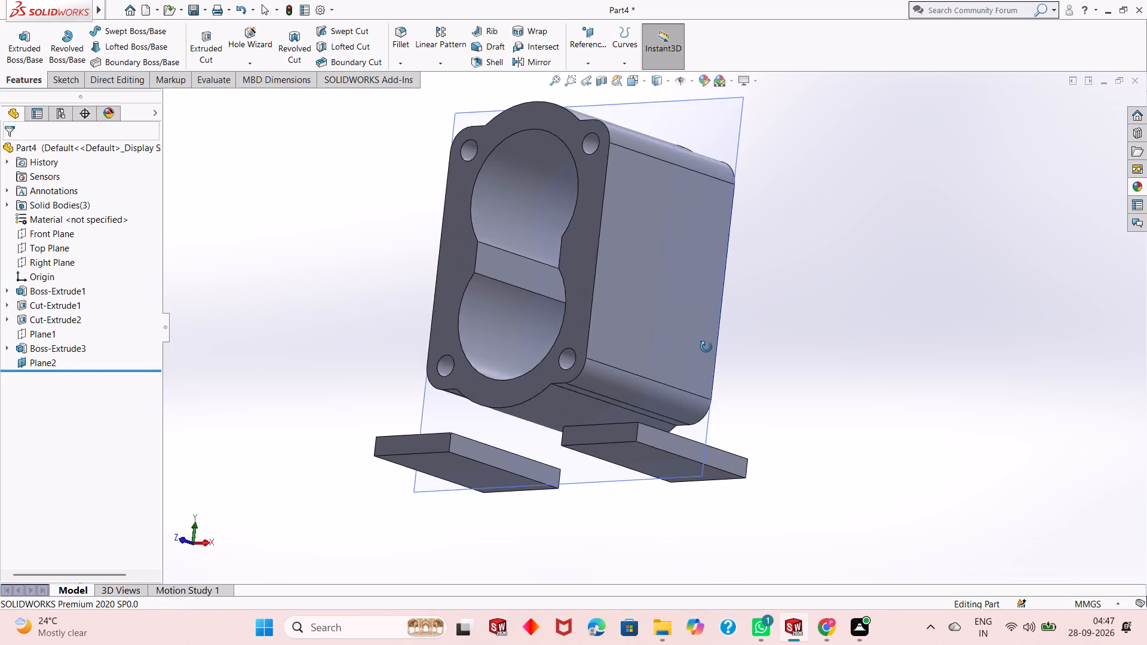
middle_drag(706, 347, 764, 406)
right_click(727, 311)
click(750, 294)
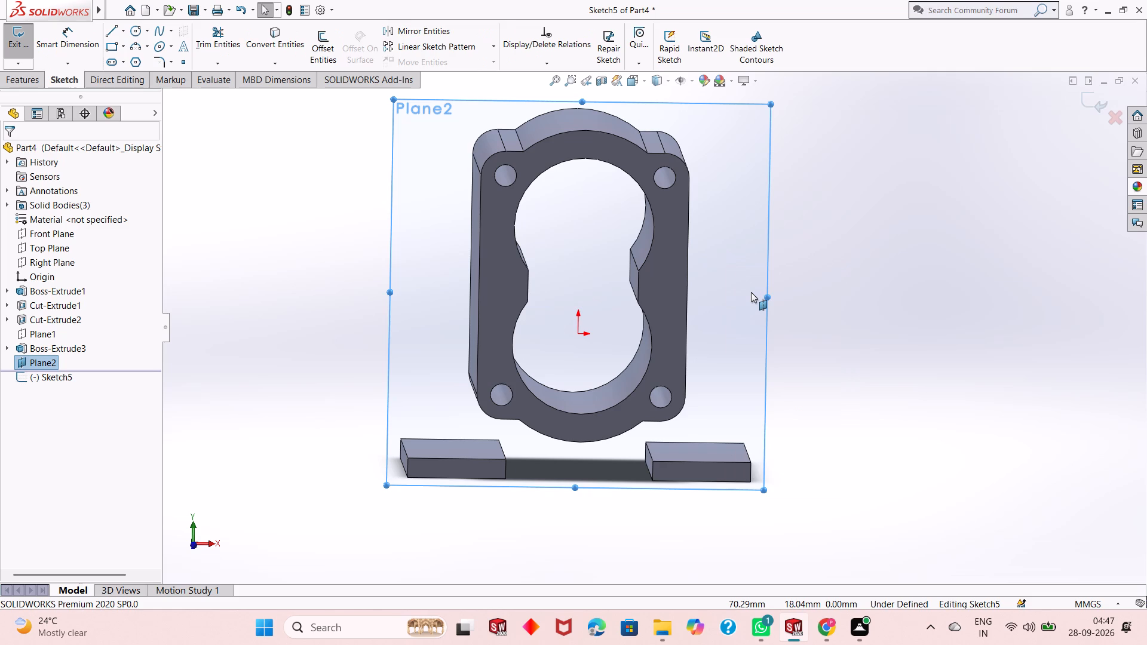
key(ctrl+8)
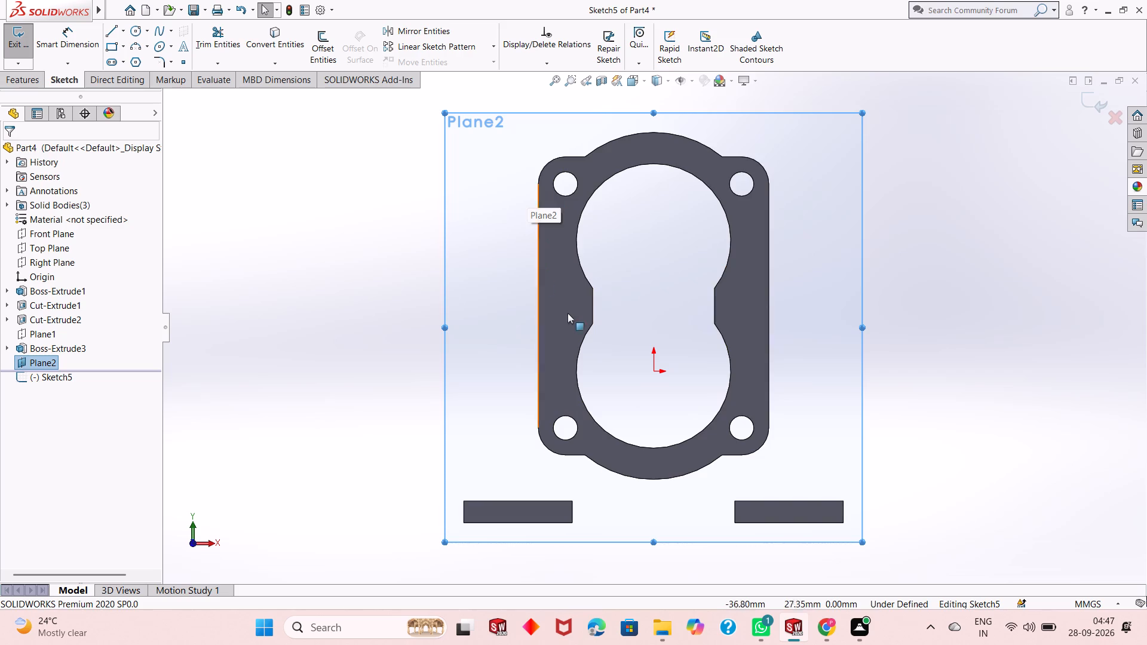
Sketch a slanted line about 37 mm long from above the body's lower +X corner hole down to the +X foot plate's top edge.
scroll(603, 302, up, 1)
scroll(653, 315, down, 1)
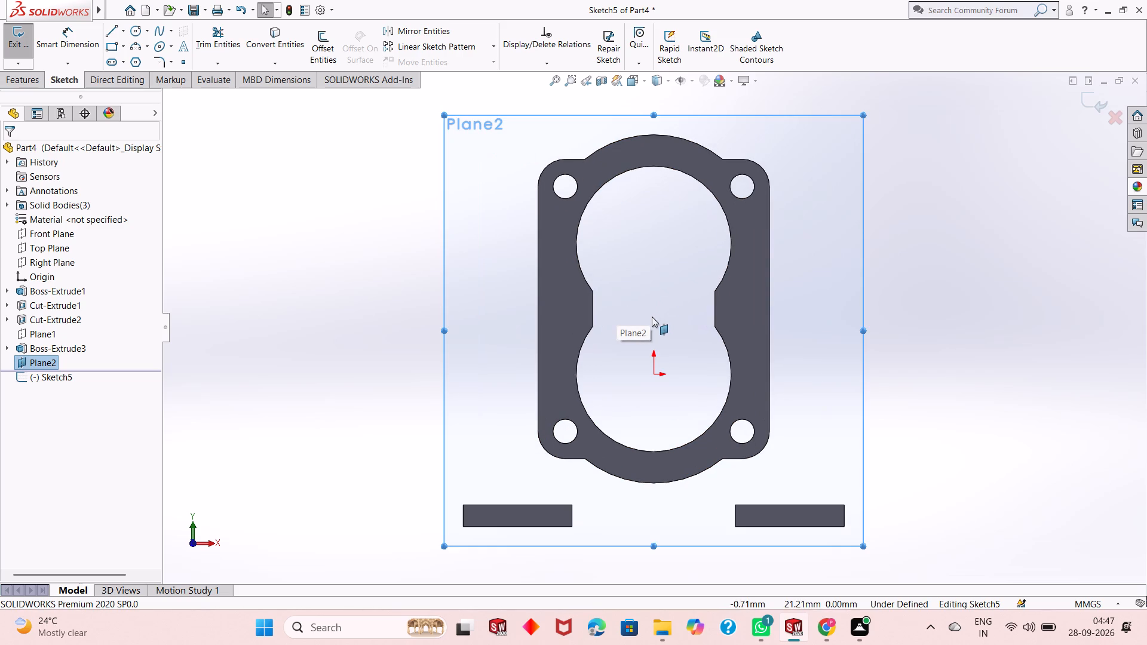
scroll(673, 472, up, 1)
scroll(730, 503, down, 2)
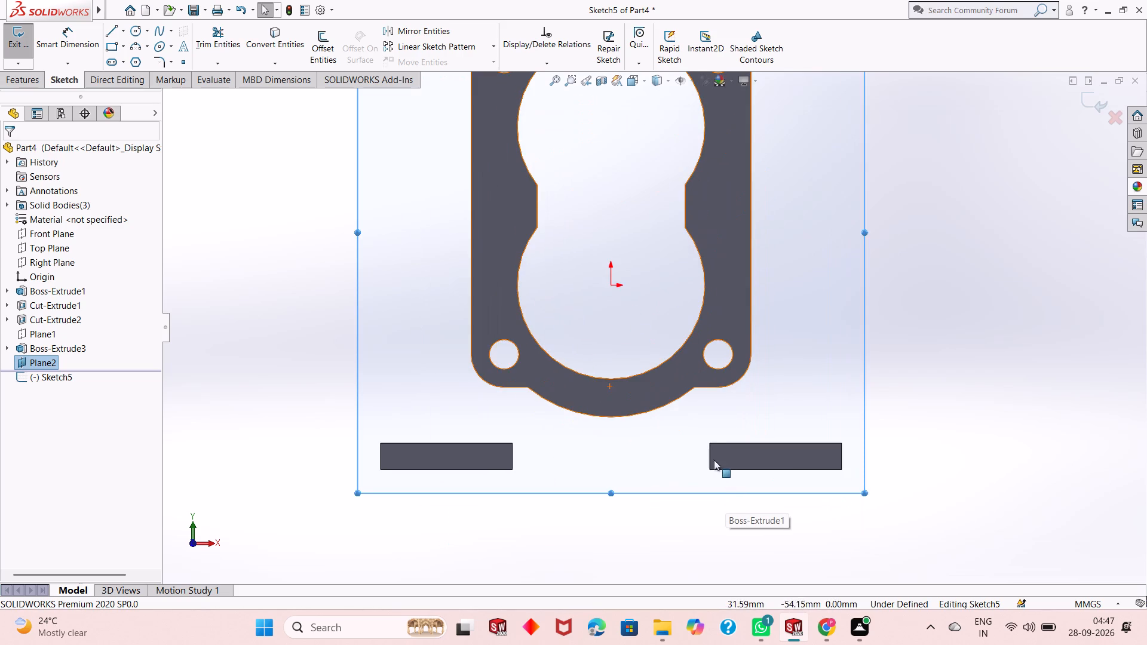
scroll(713, 459, down, 1)
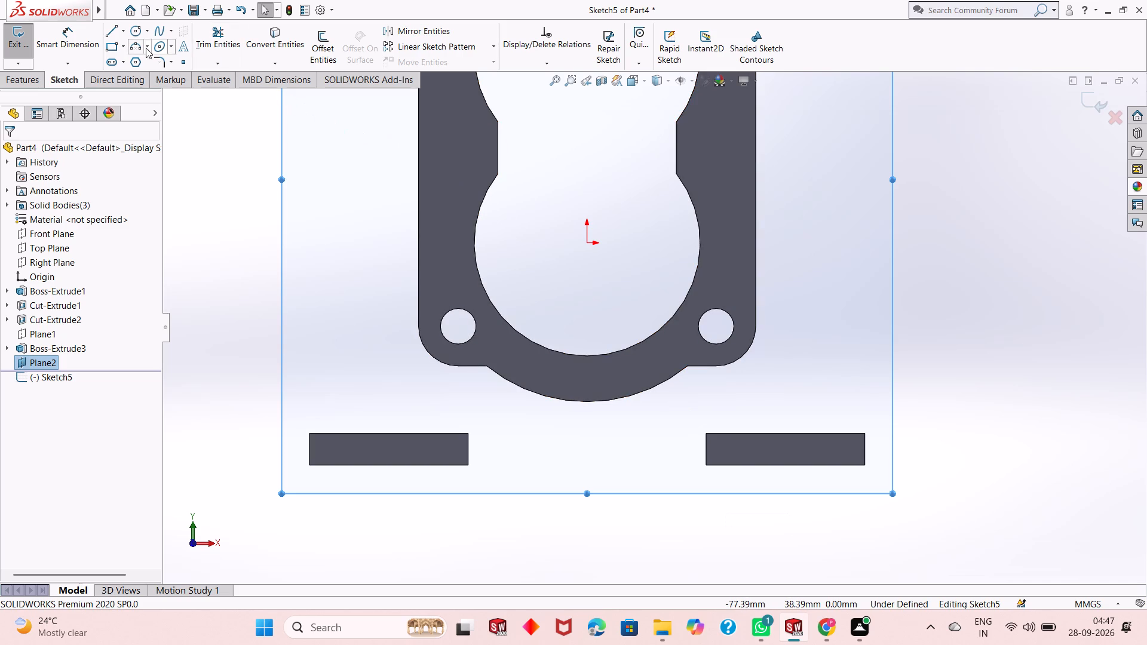
click(109, 33)
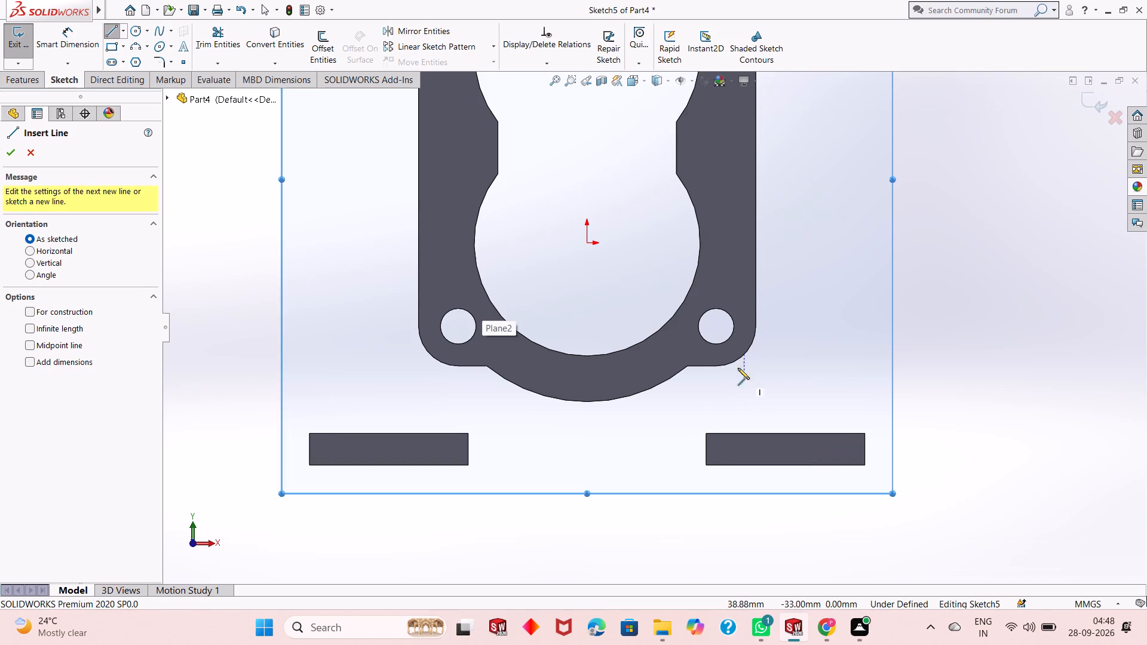
click(720, 296)
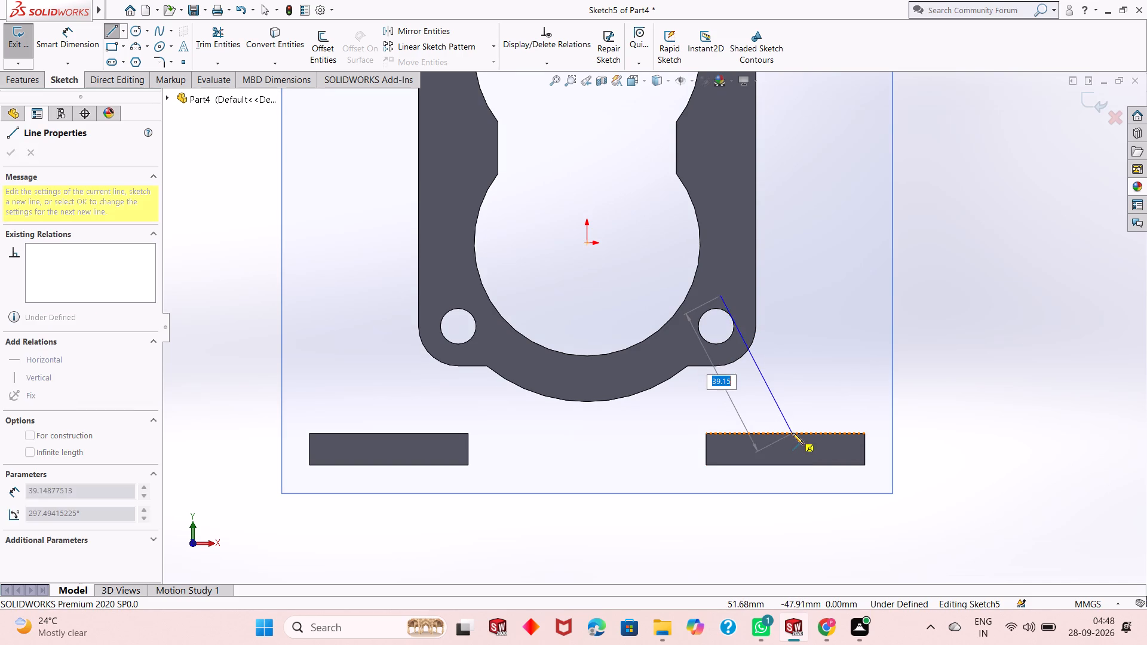
click(773, 430)
right_click(783, 403)
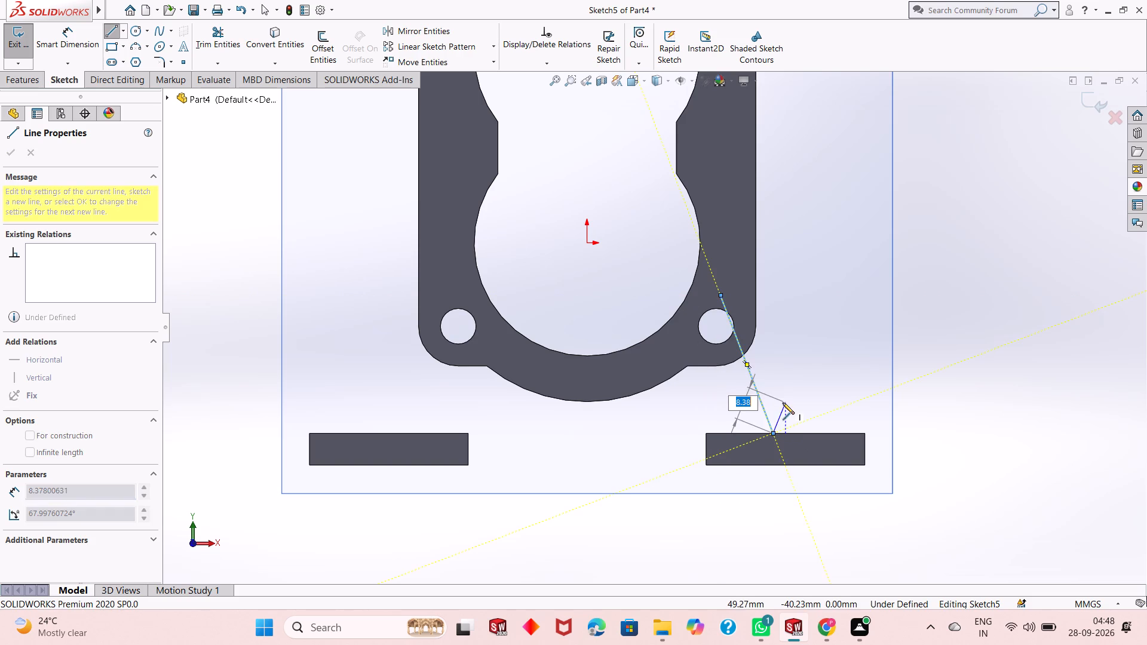
click(809, 407)
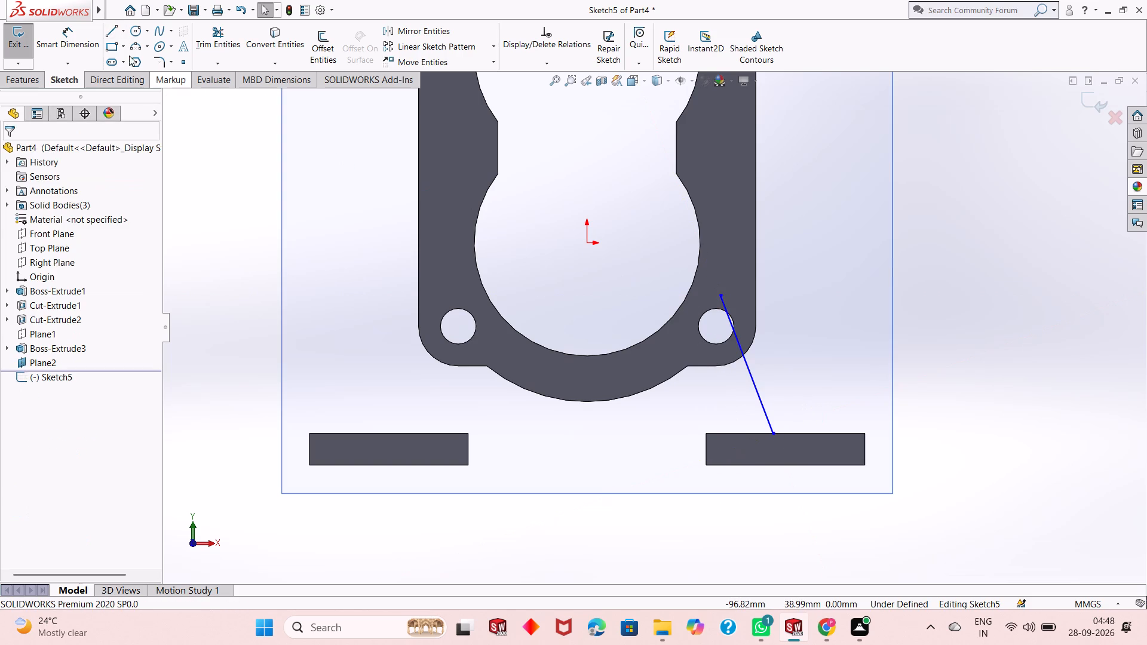
Dimension the line's lower endpoint 24 mm horizontally from the outer edge of the +X foot plate.
click(70, 43)
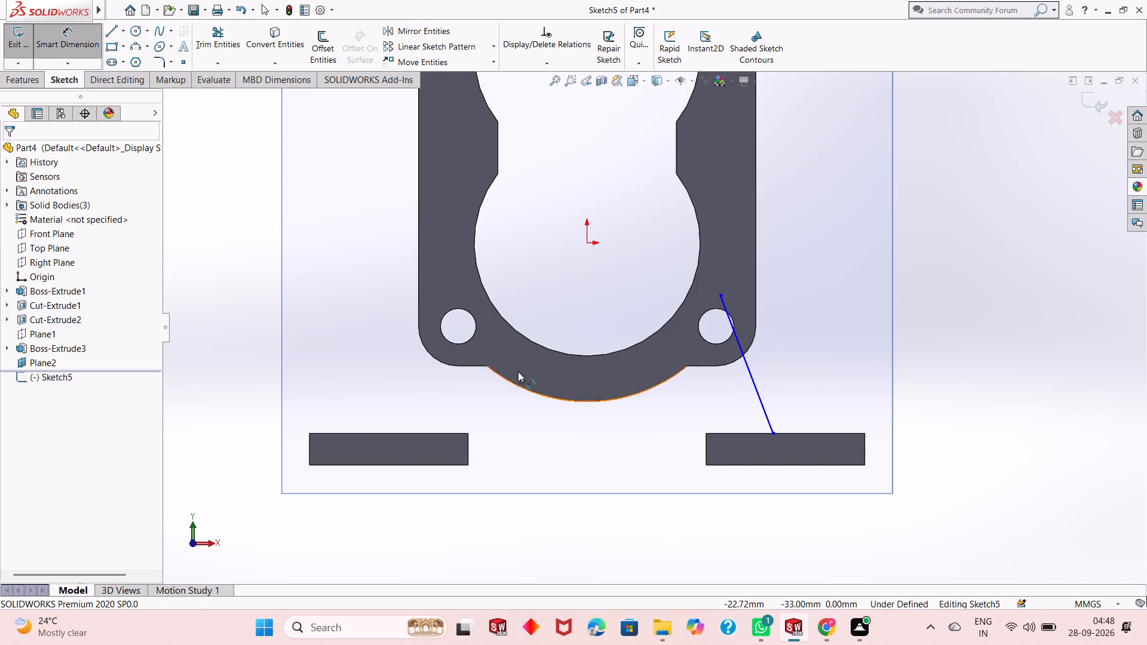
click(772, 434)
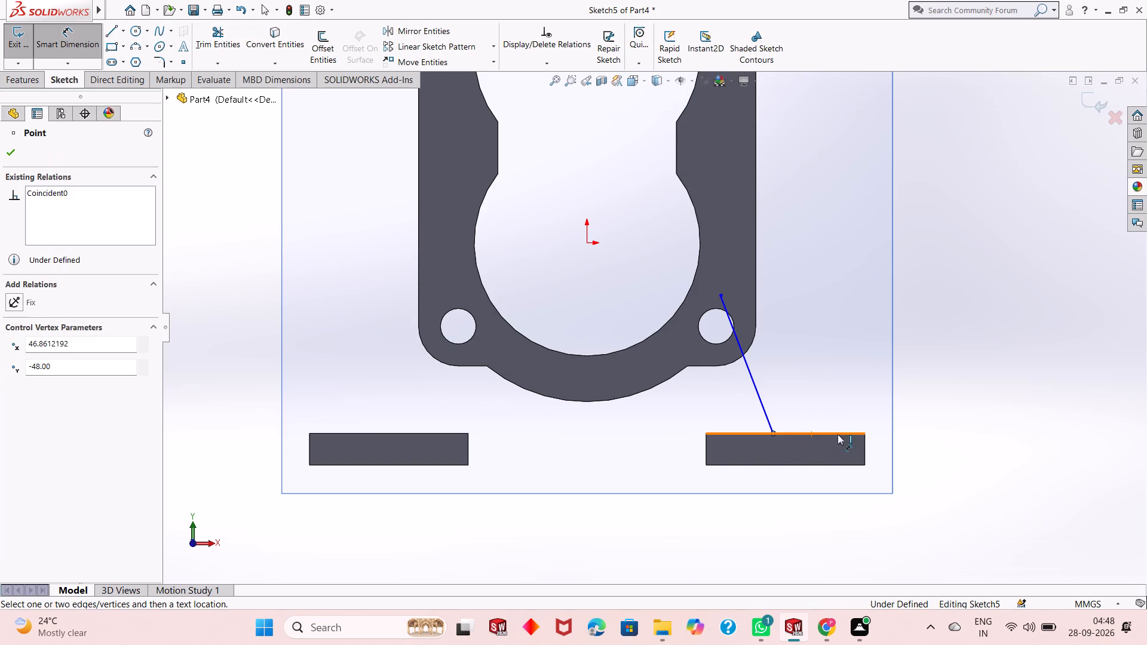
click(863, 432)
click(864, 454)
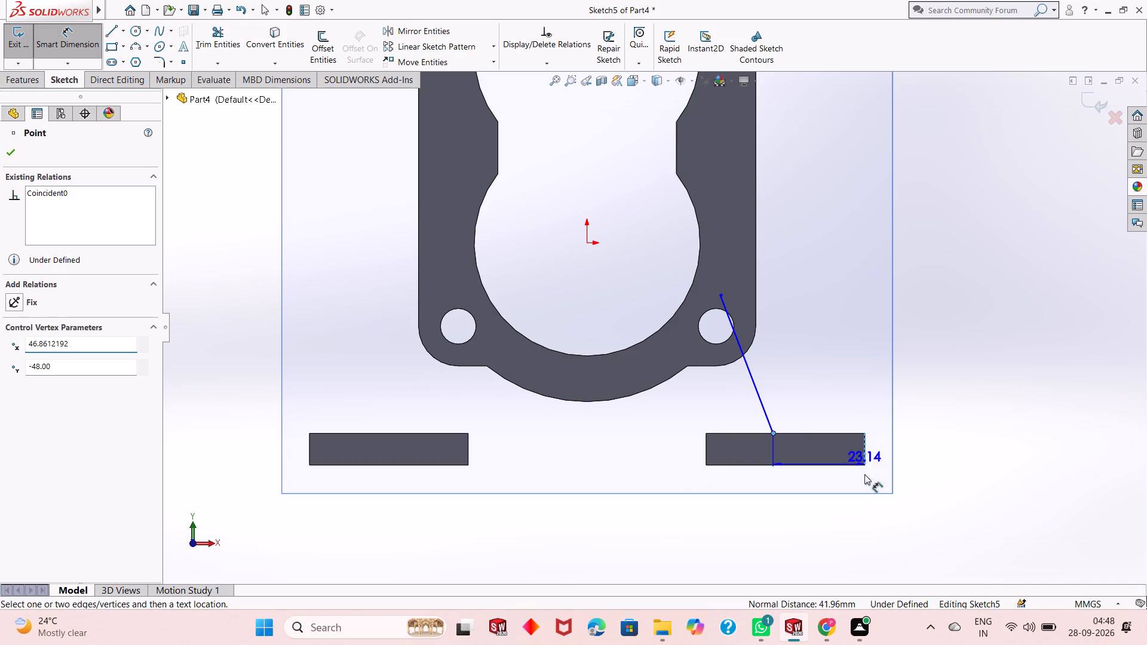
click(864, 511)
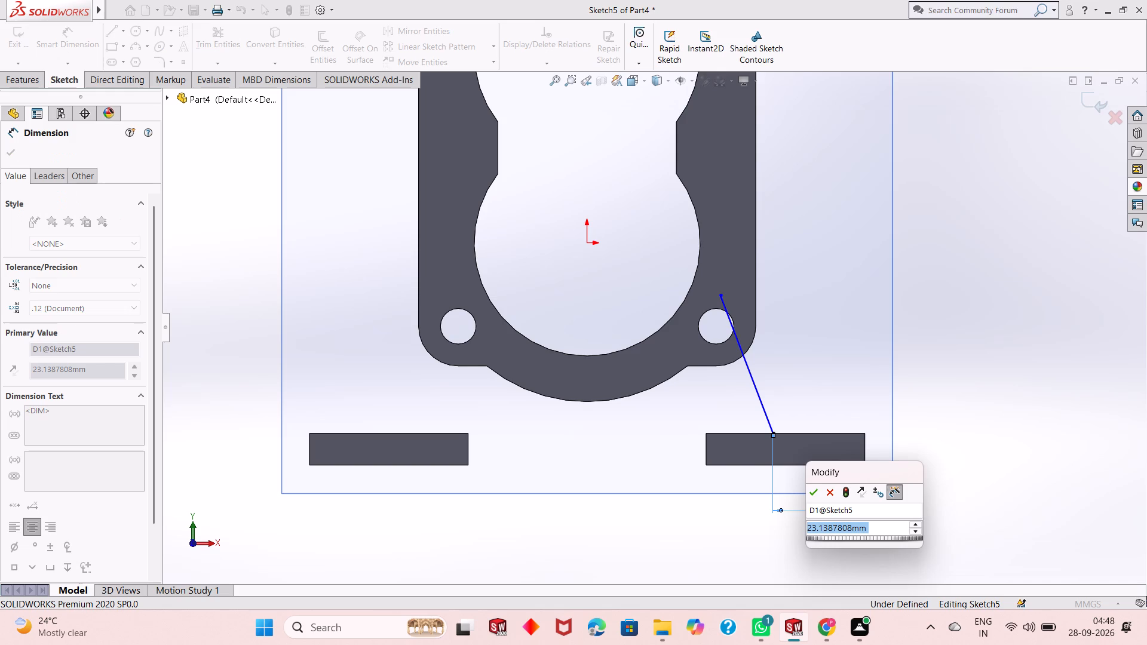
text(24)
key(Return)
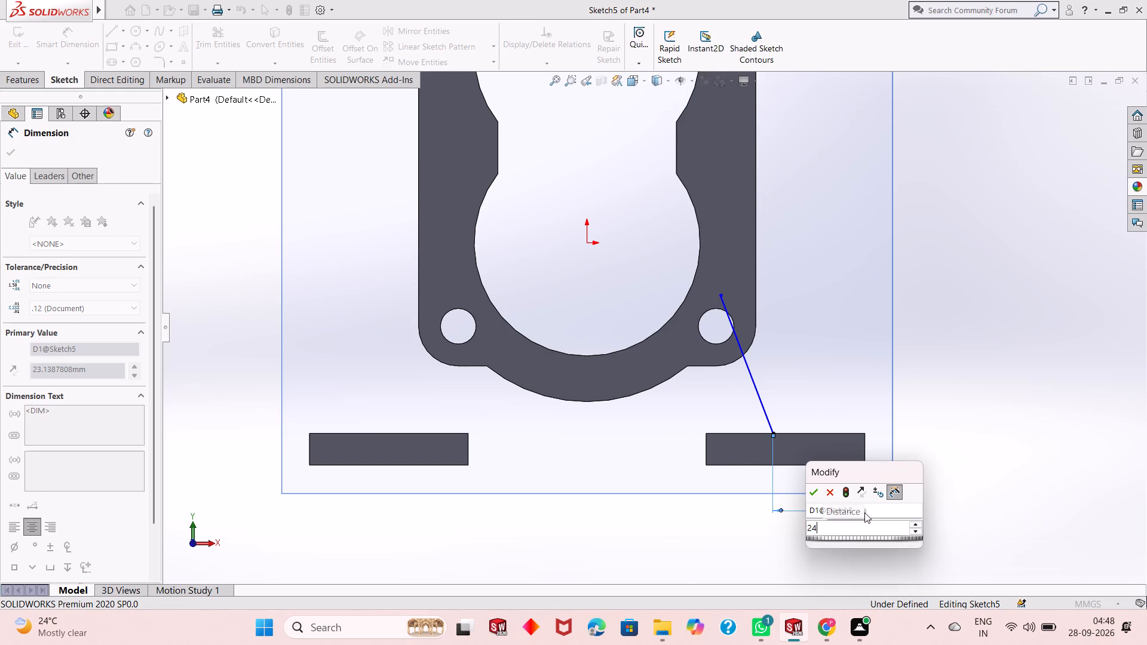
Dimension the angle between the slanted line and the foot plate's top edge direction to 110°.
click(754, 397)
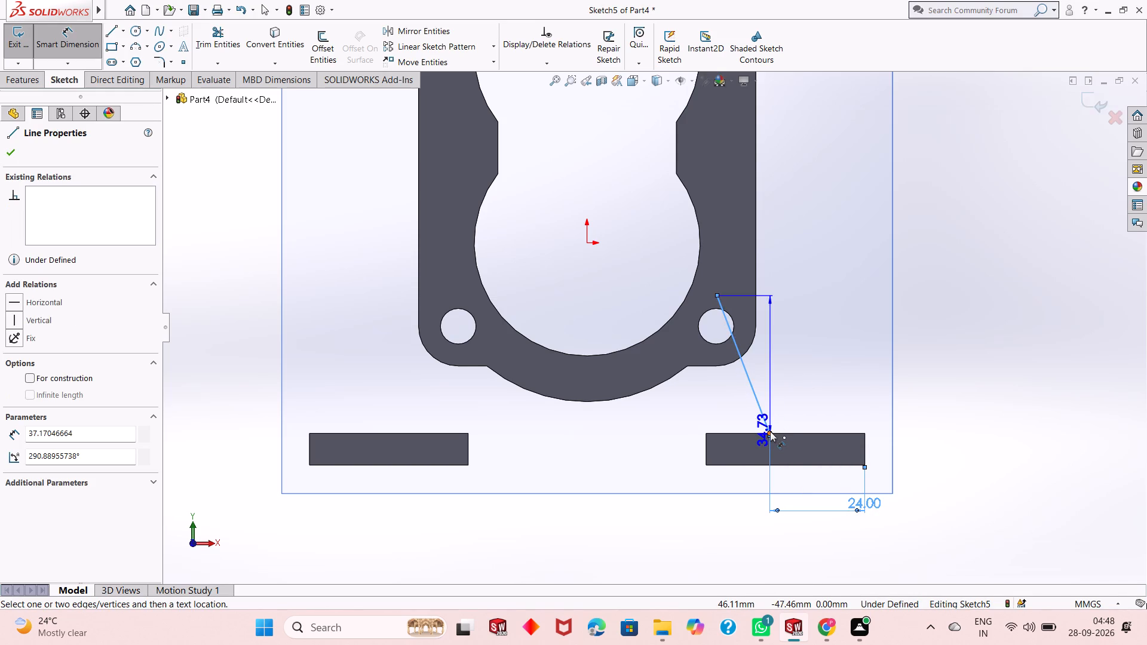
click(770, 432)
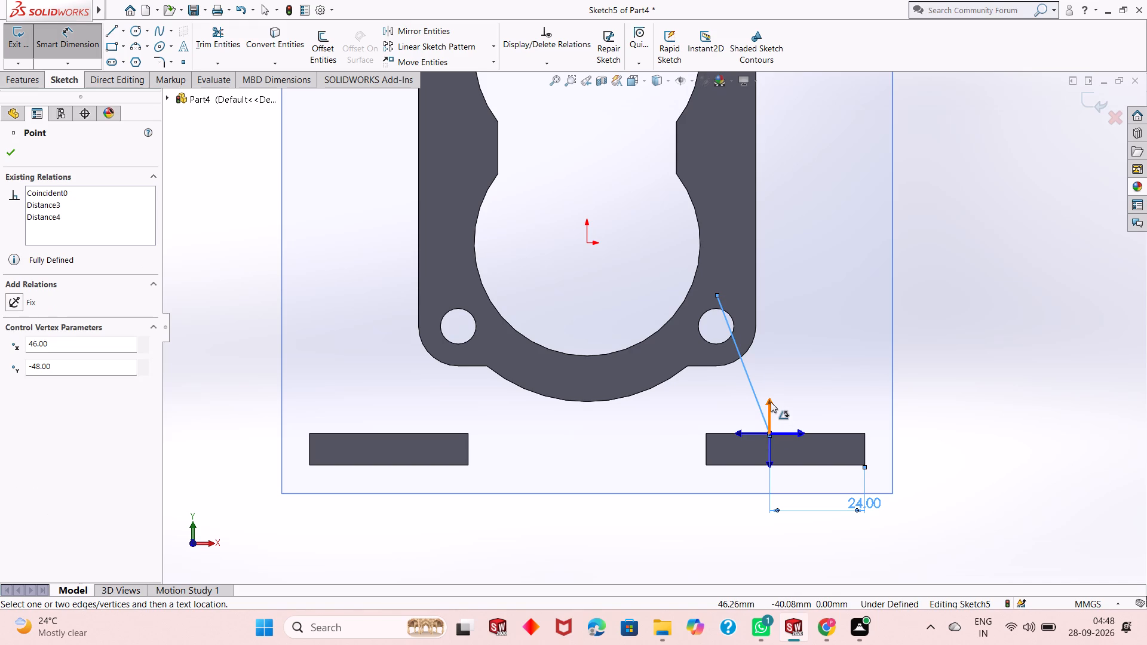
click(771, 402)
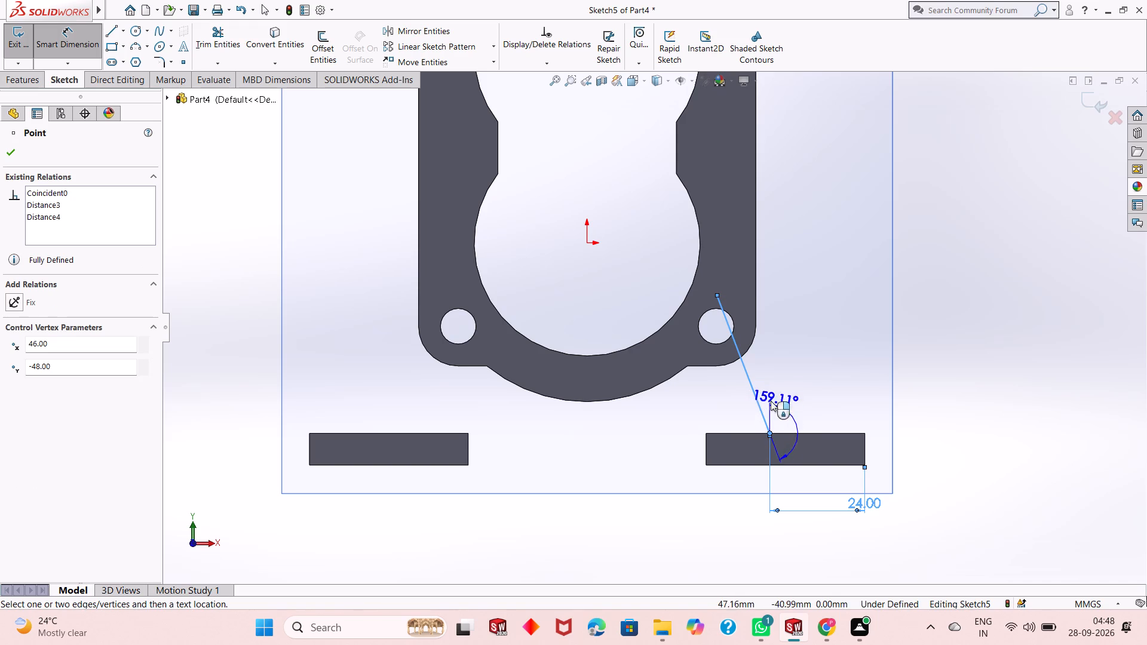
scroll(779, 416, down, 4)
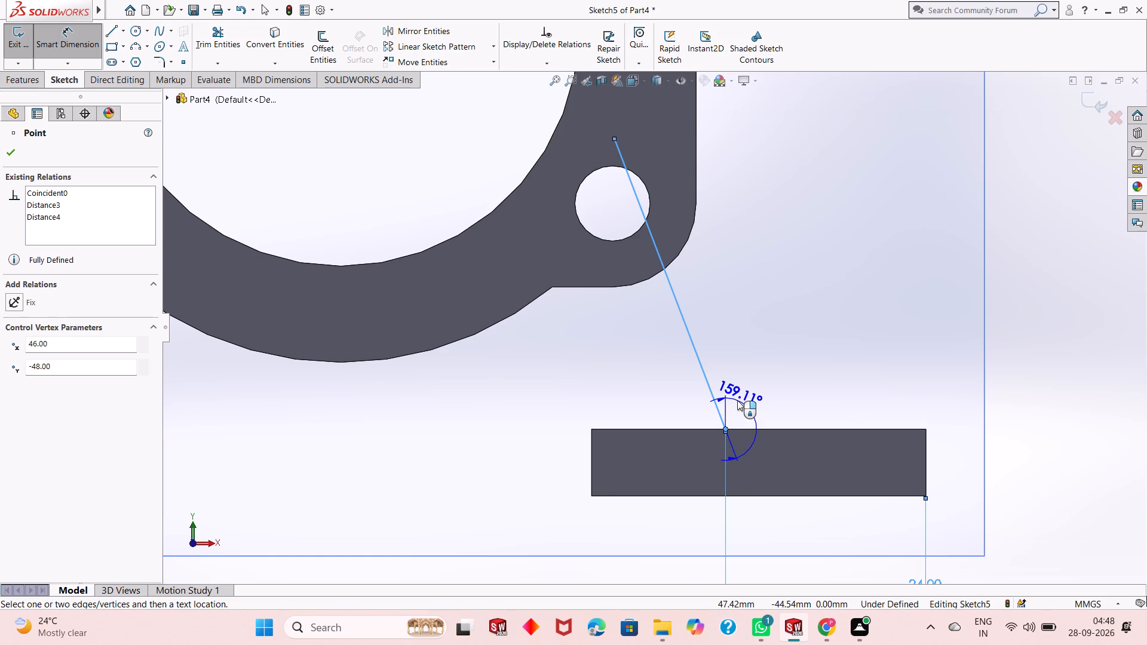
key(Escape)
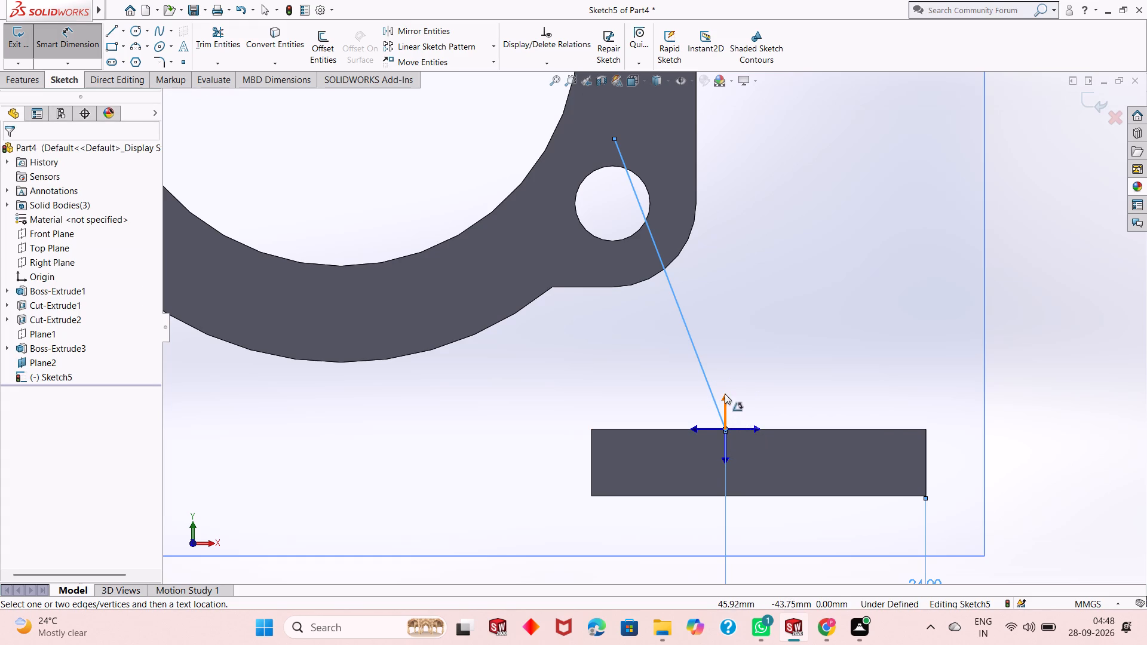
click(757, 428)
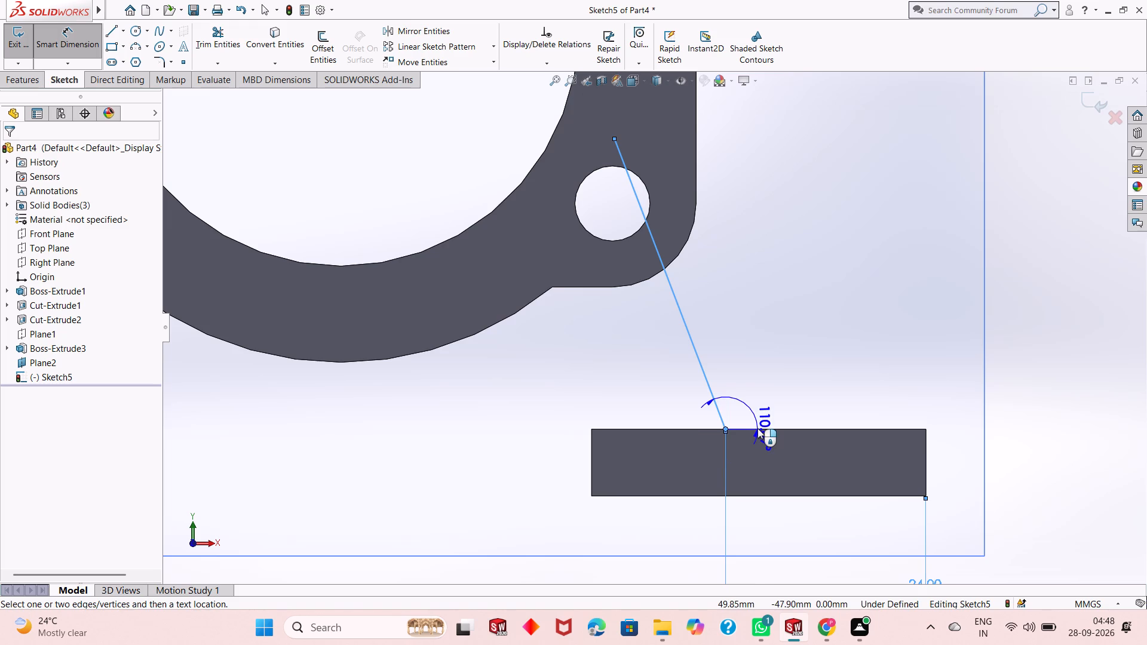
click(756, 397)
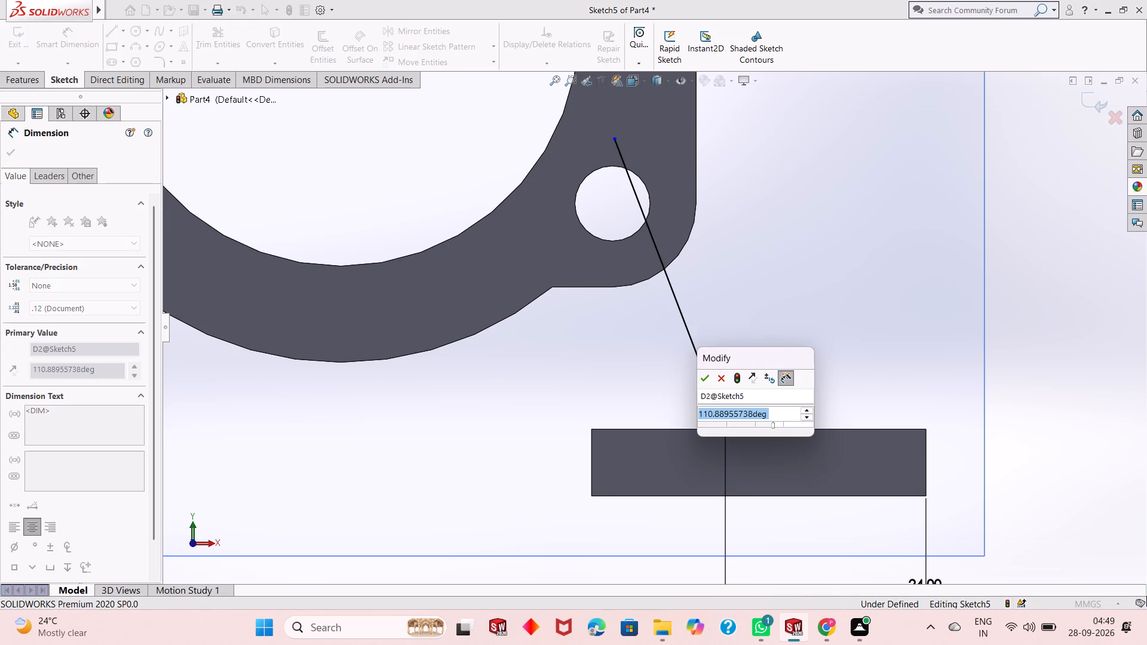
text(110)
key(Return)
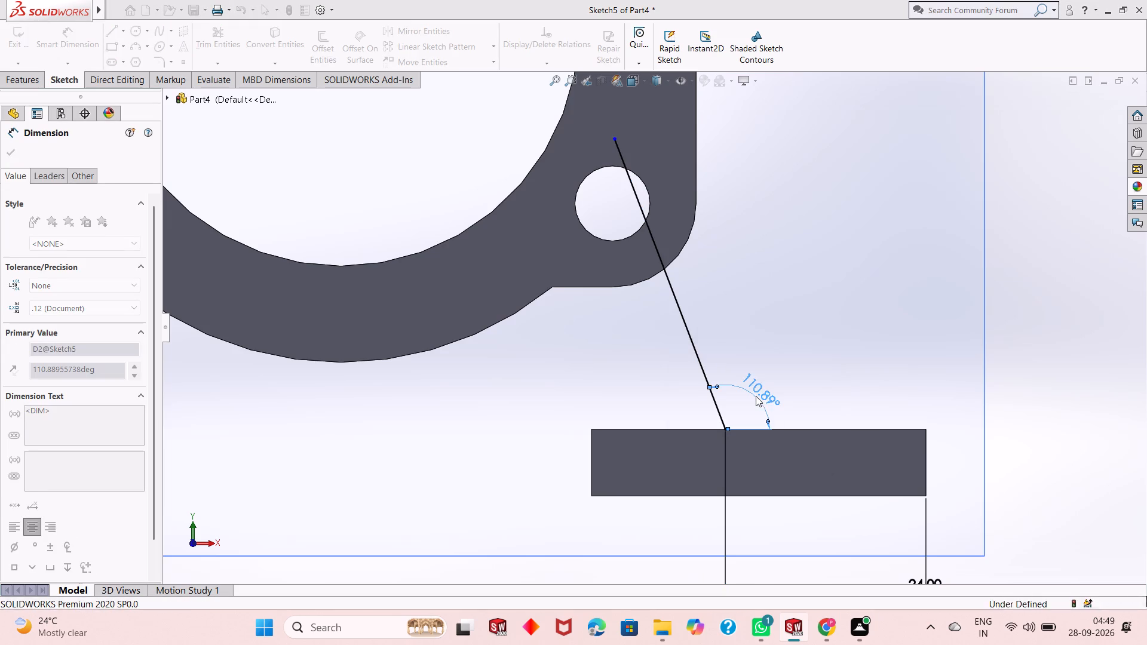
right_click(752, 235)
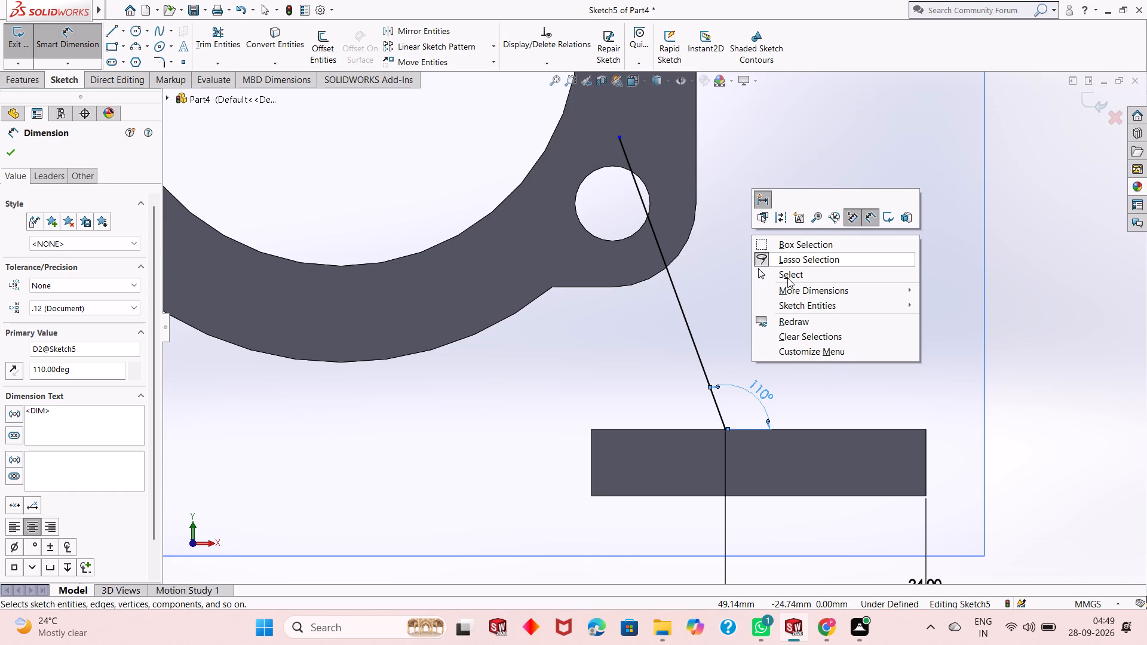
Offset the slanted line 8 mm in one direction only, toward the body's centre.
click(787, 278)
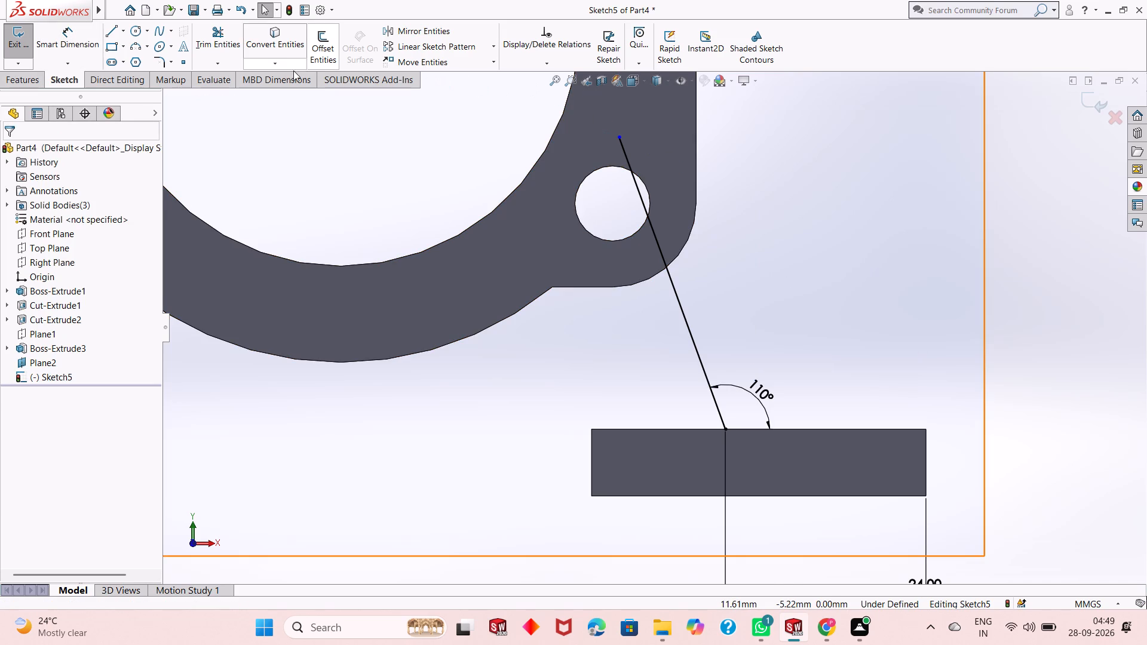
click(318, 56)
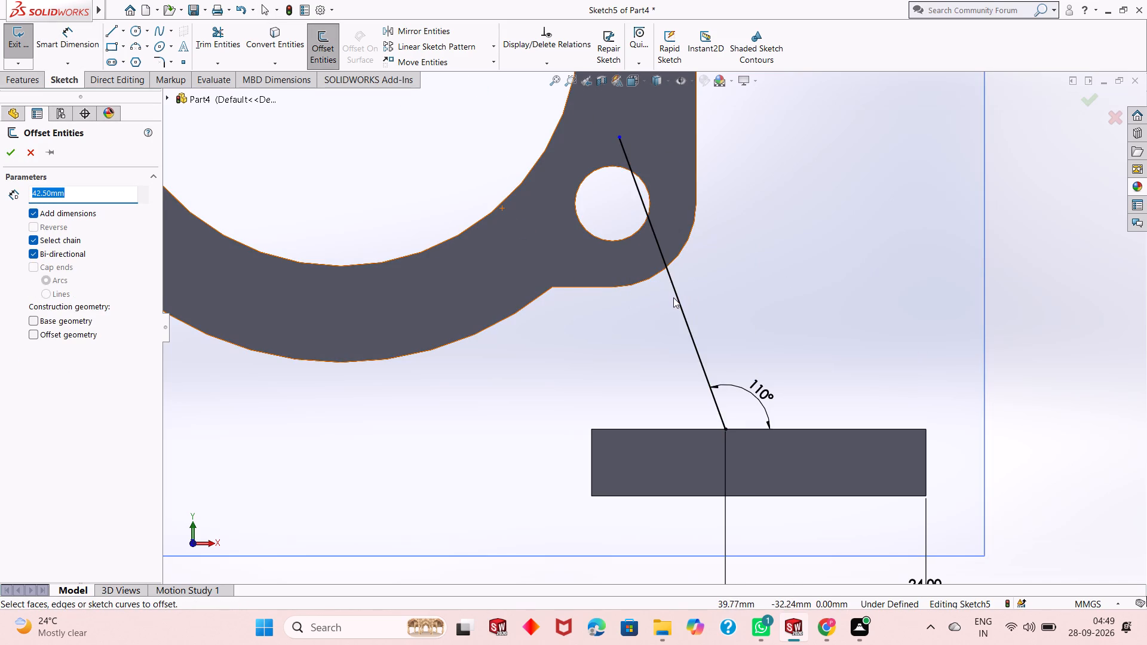
click(677, 297)
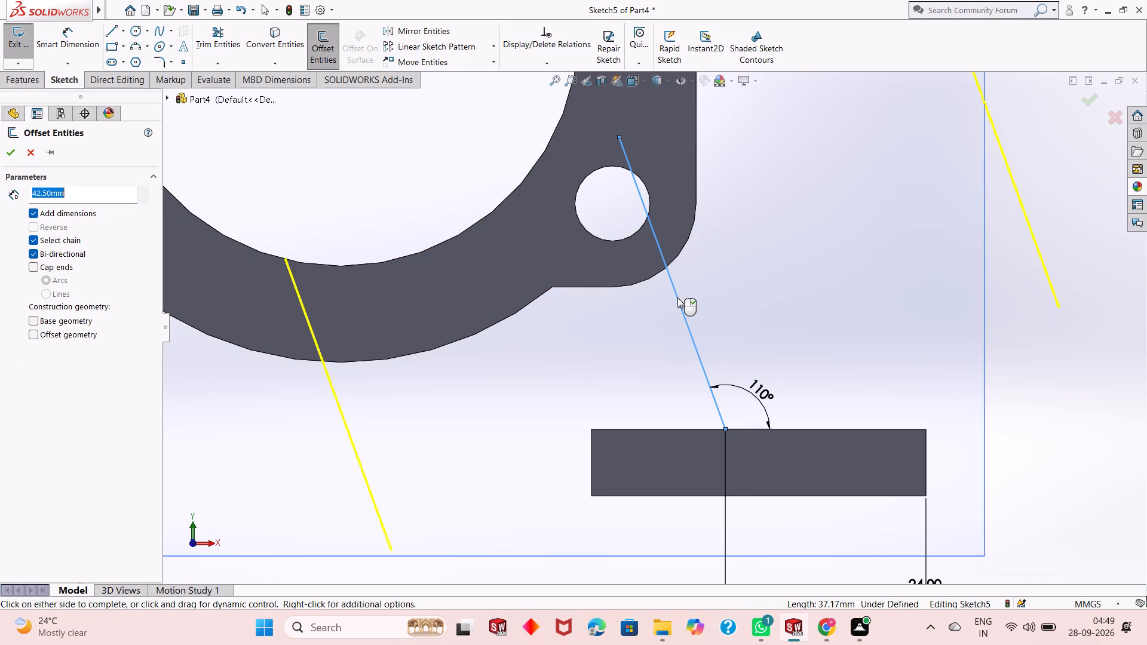
click(66, 253)
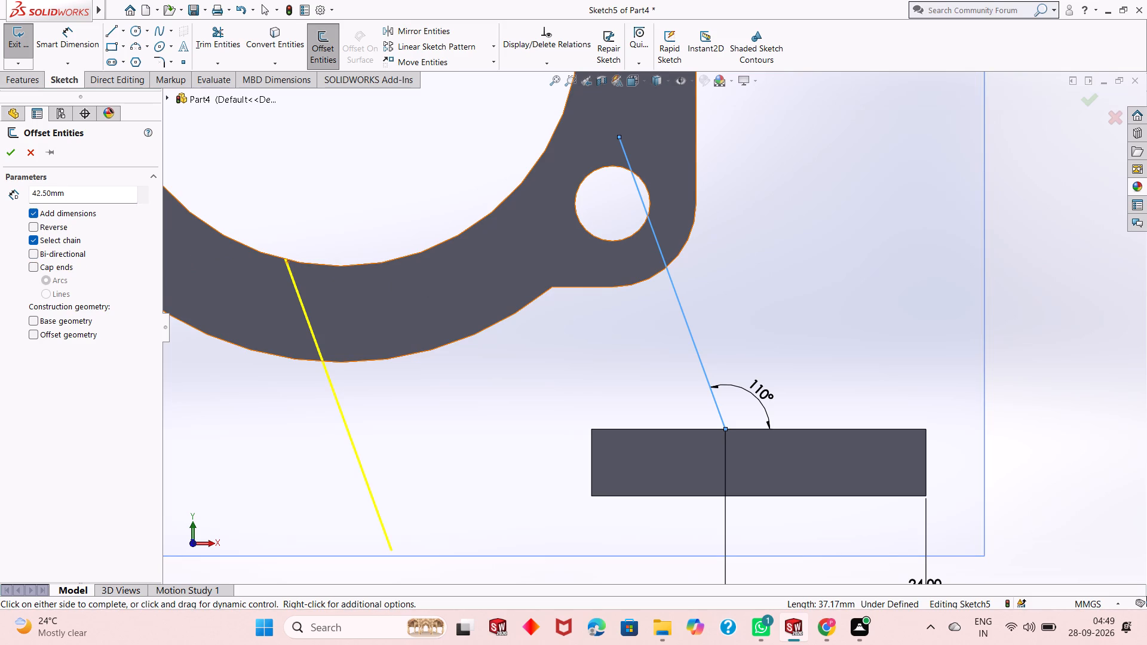
click(78, 194)
click(78, 194)
click(78, 193)
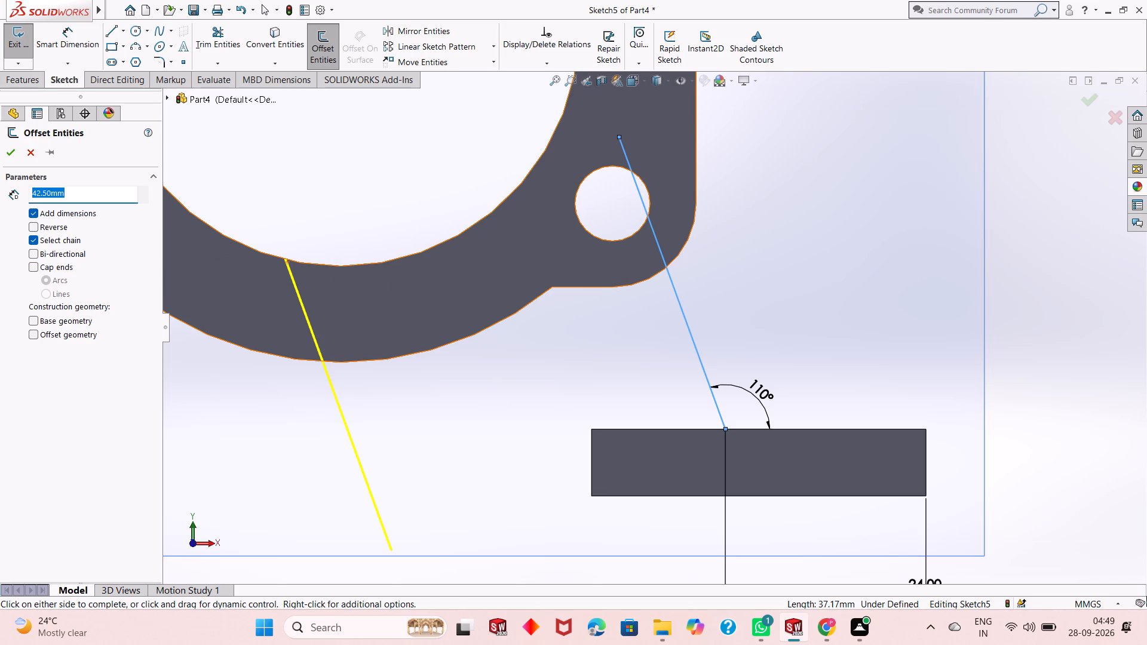
key(8)
key(Return)
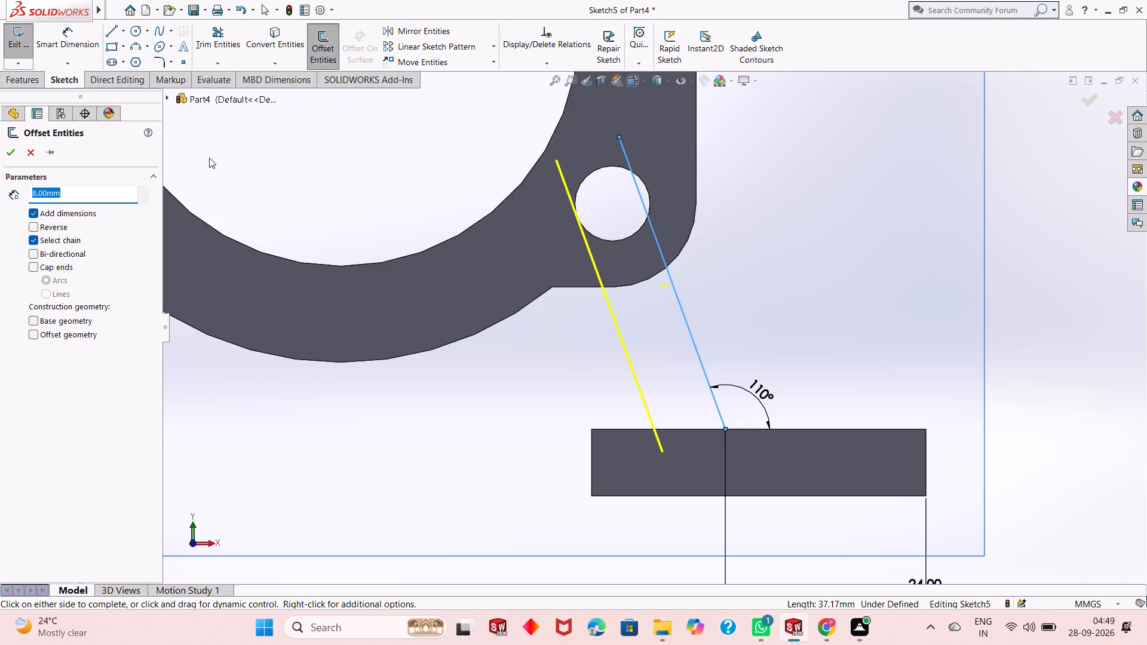
scroll(209, 158, up, 1)
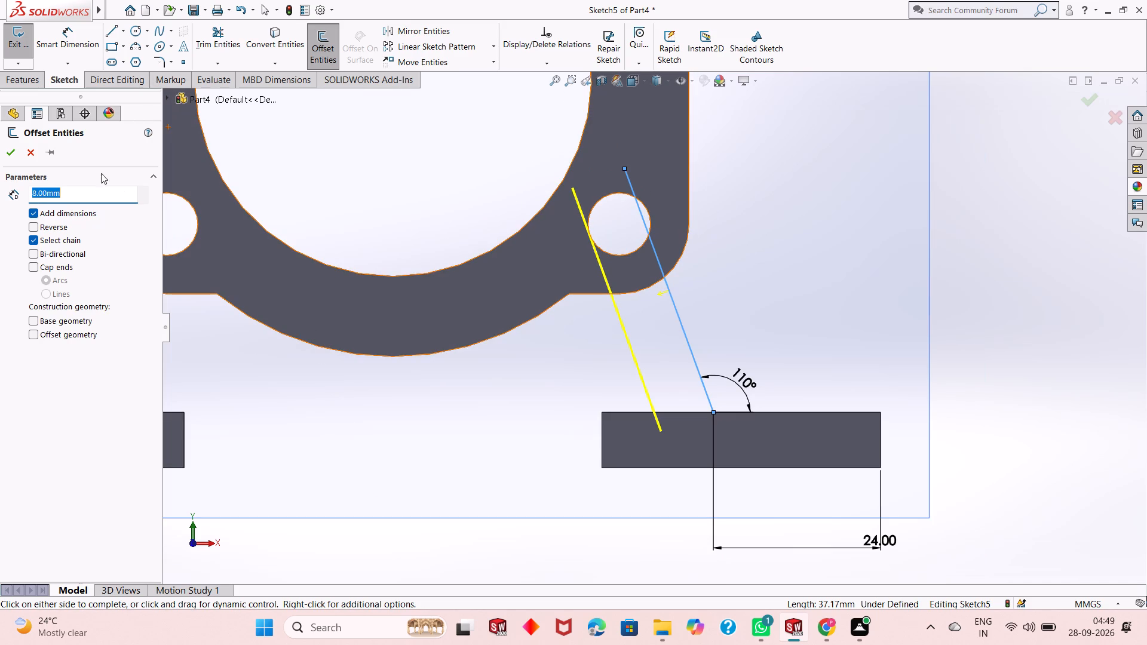
click(17, 152)
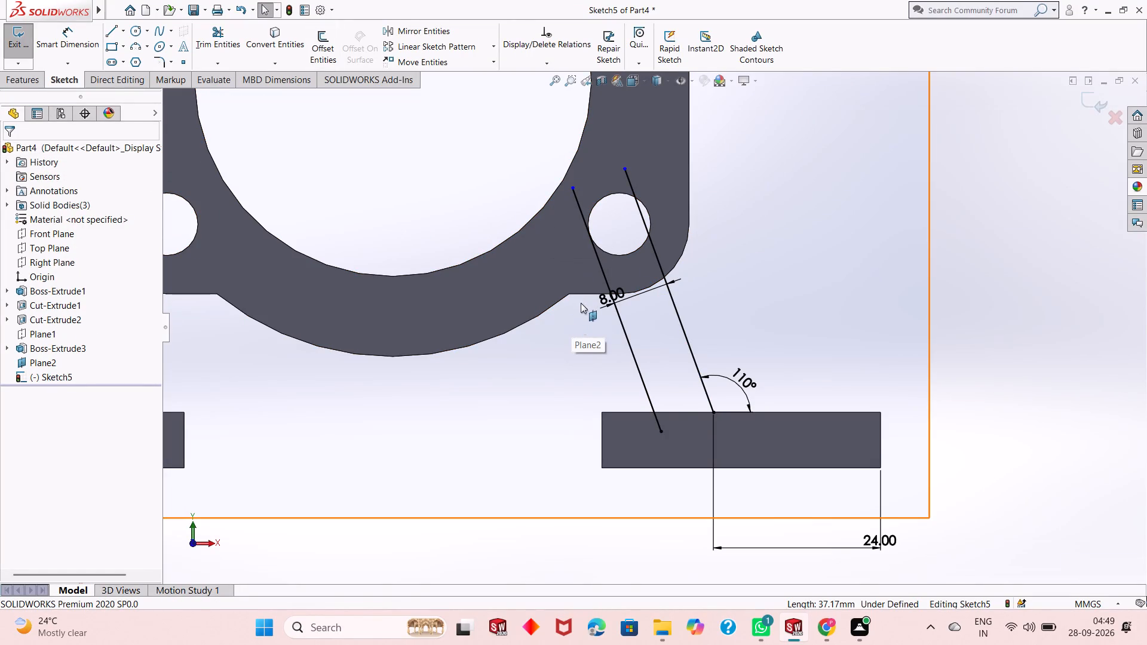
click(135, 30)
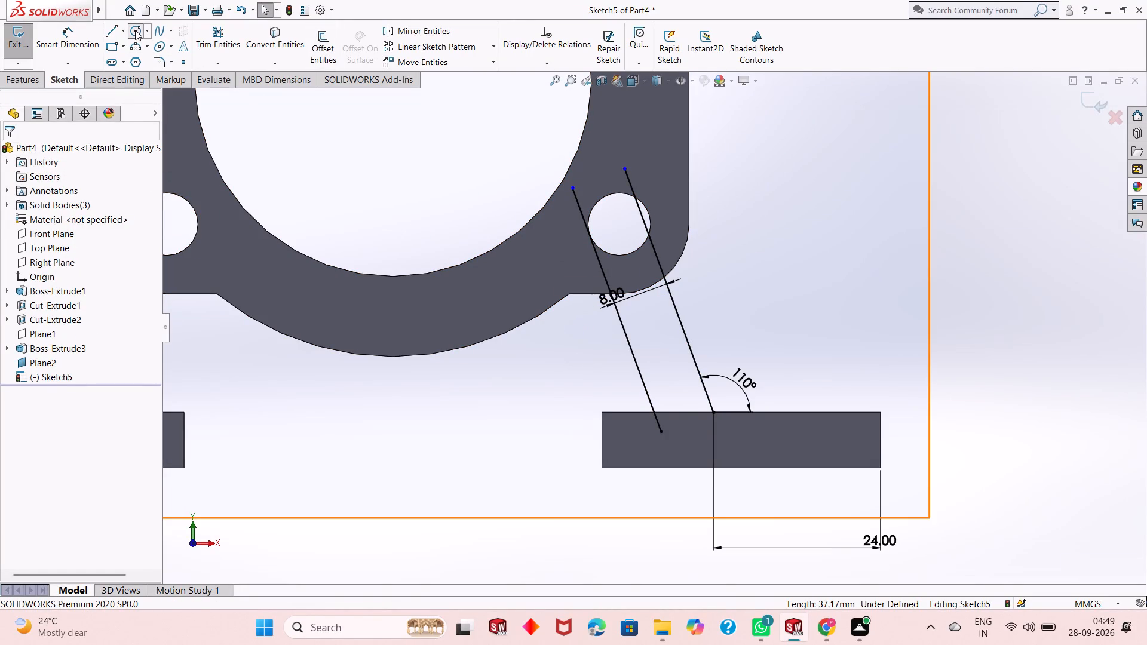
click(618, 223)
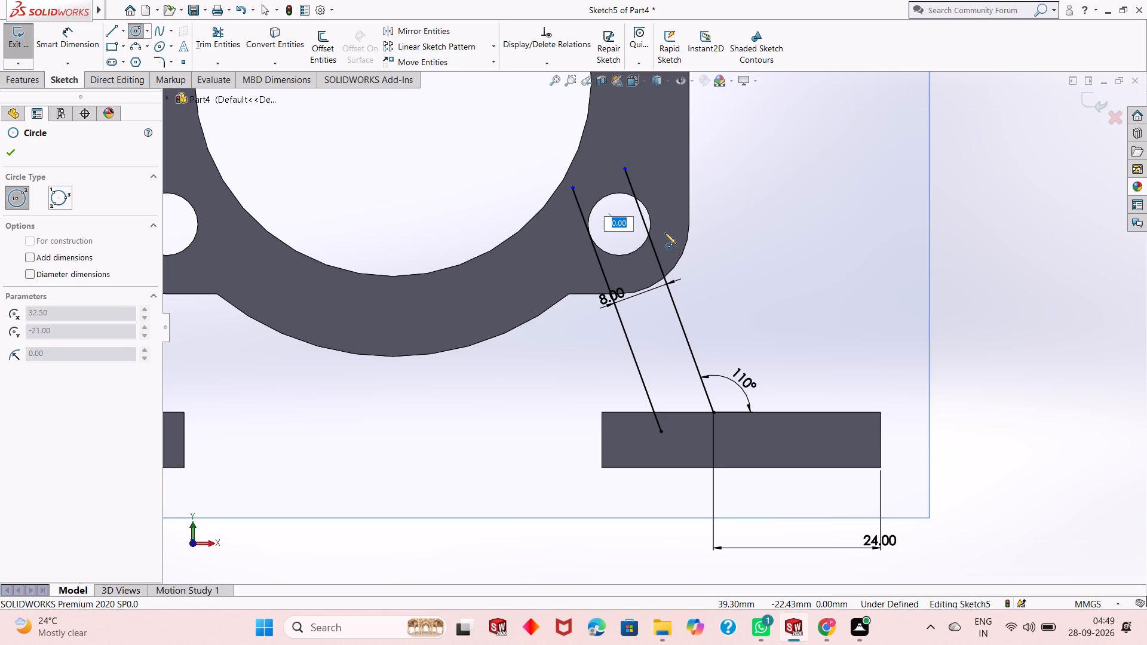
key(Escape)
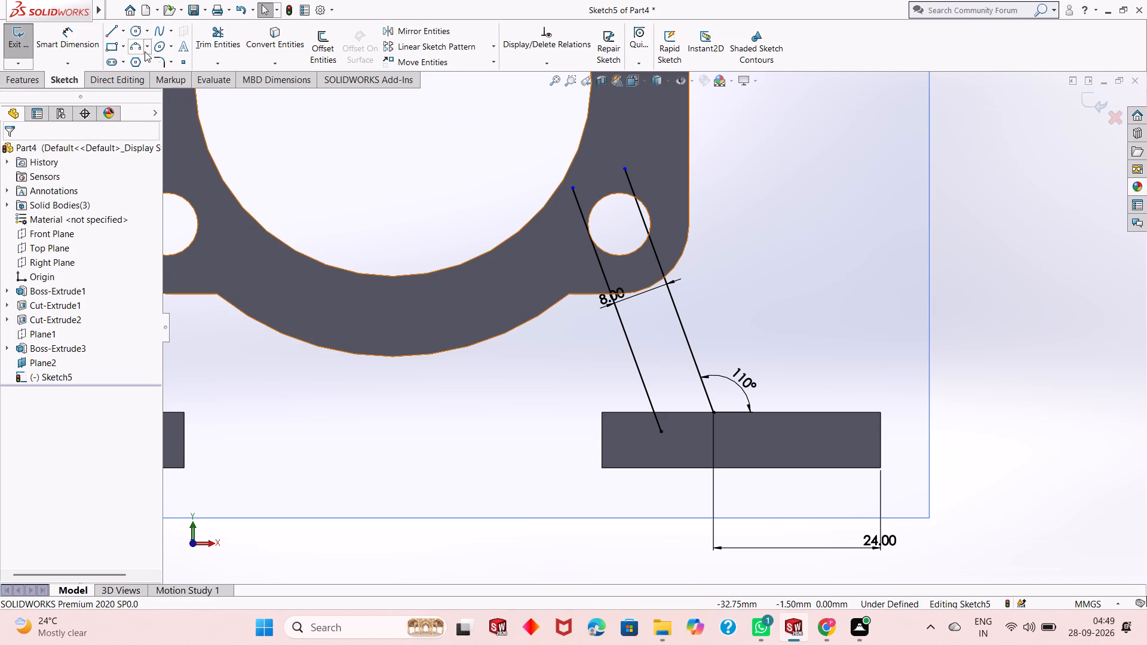
Sketch a circle of 10 mm radius centred on the body's lower +X corner hole, matching the rounded corner.
click(140, 29)
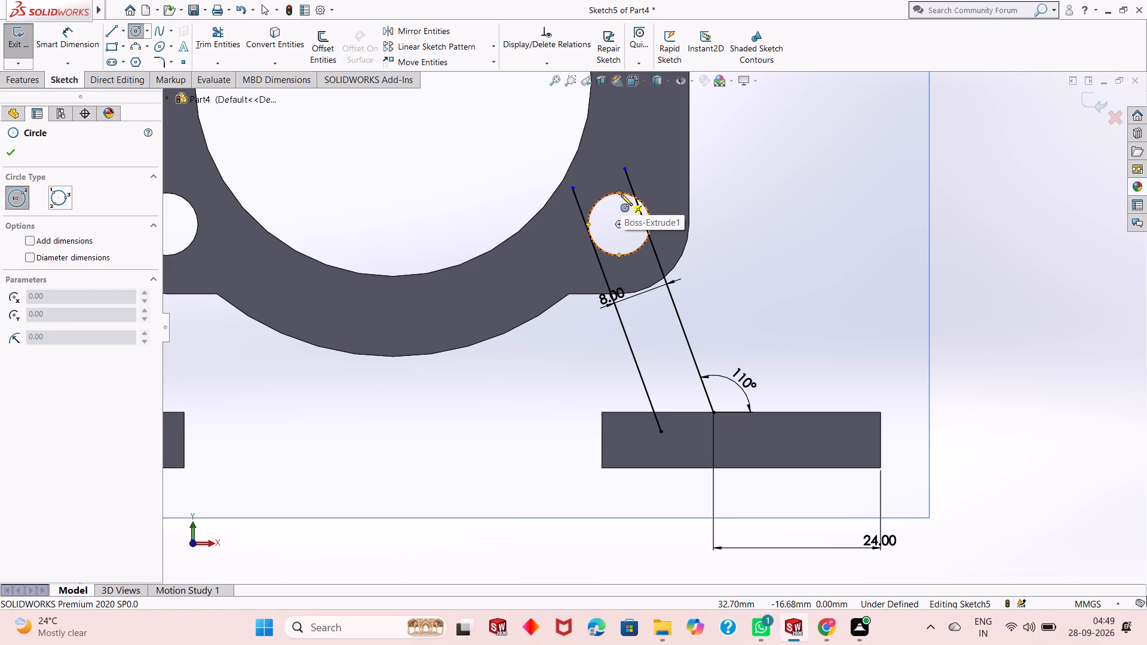
click(619, 222)
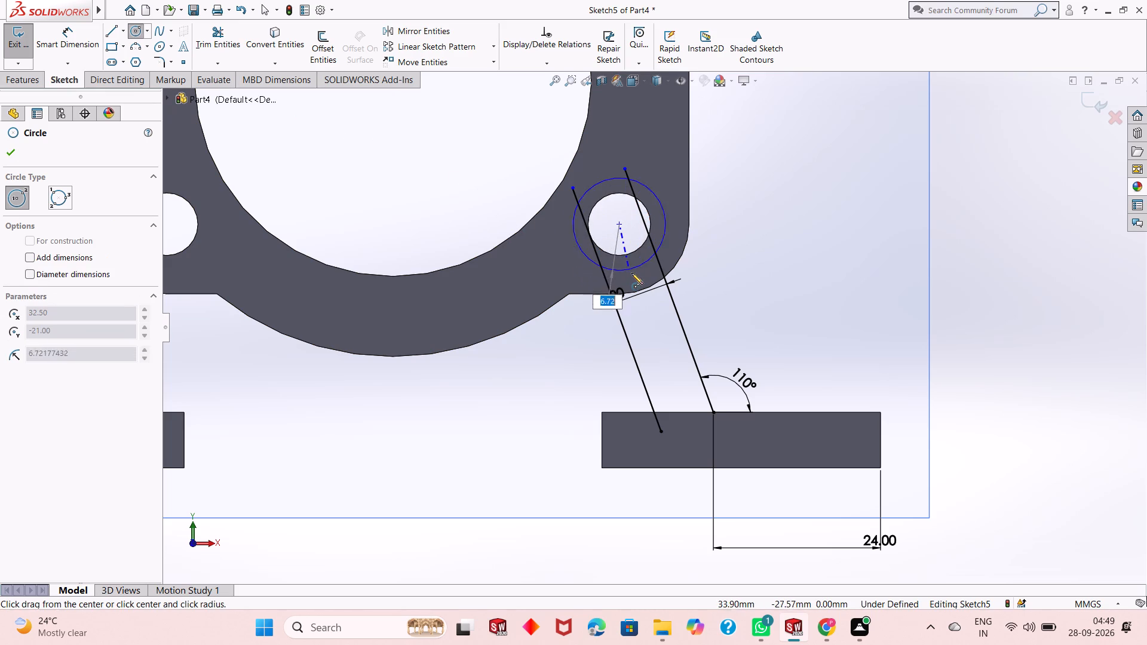
click(642, 290)
right_click(324, 145)
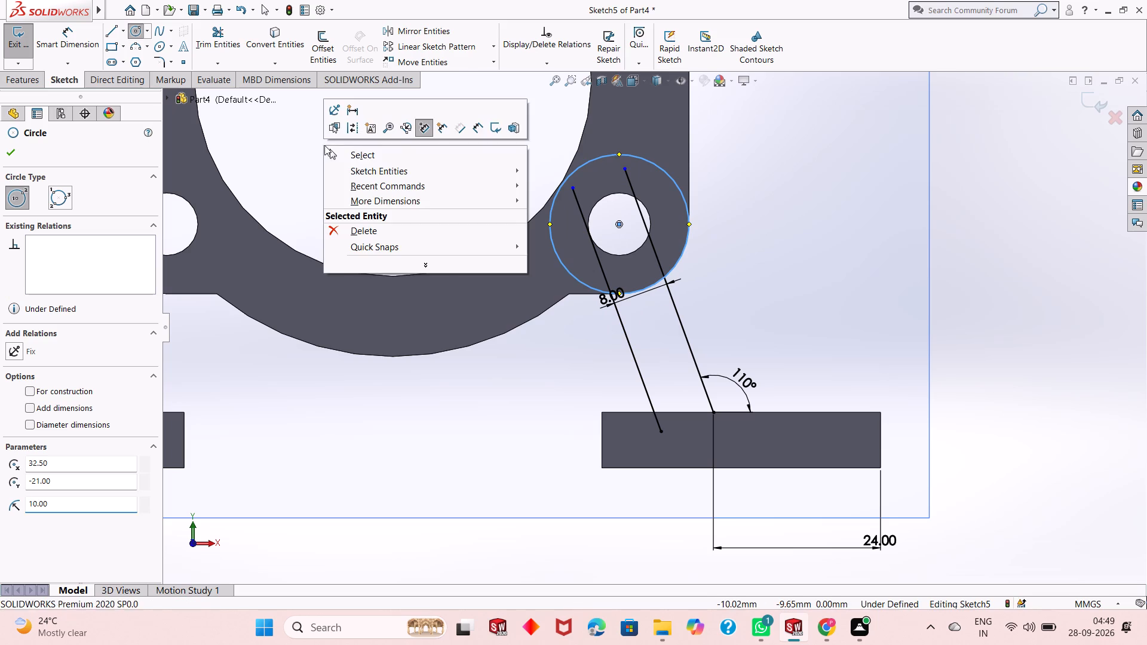
click(343, 155)
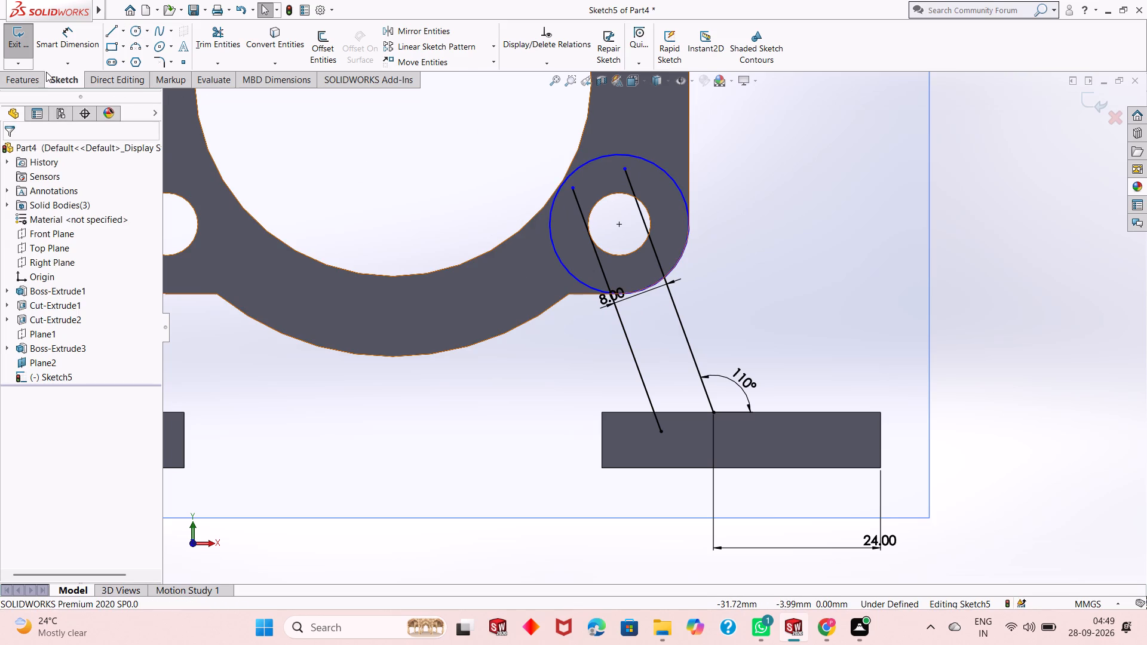
Trim the circle to the short lower arc between the two slanted lines and remove both line ends above that arc.
click(223, 47)
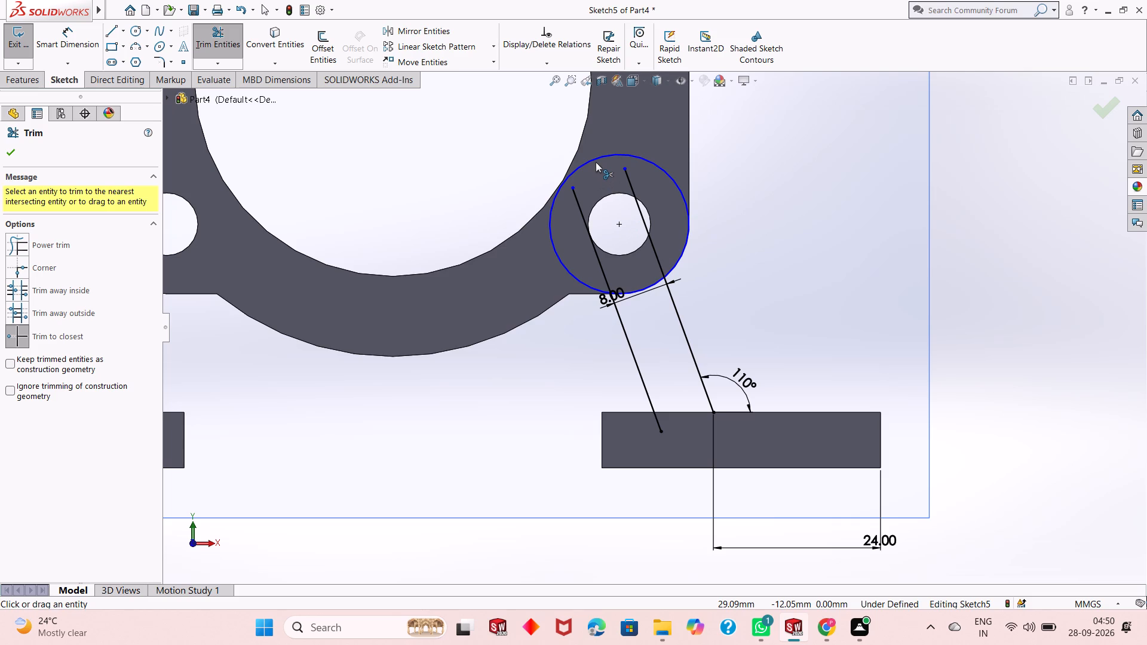
click(596, 162)
click(580, 207)
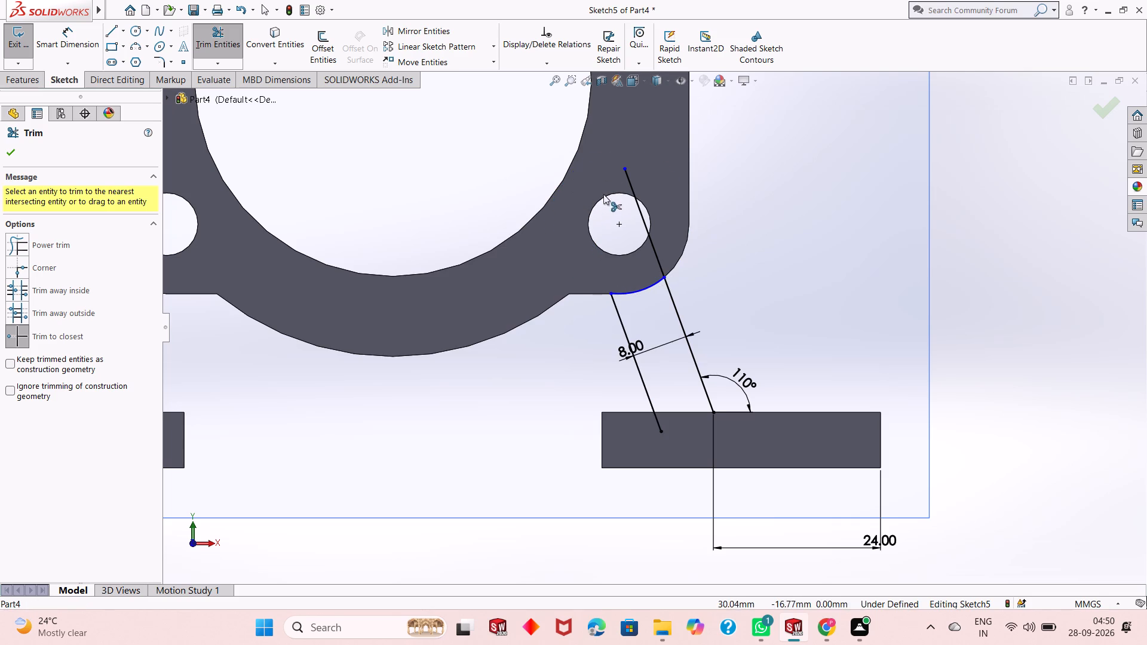
click(629, 179)
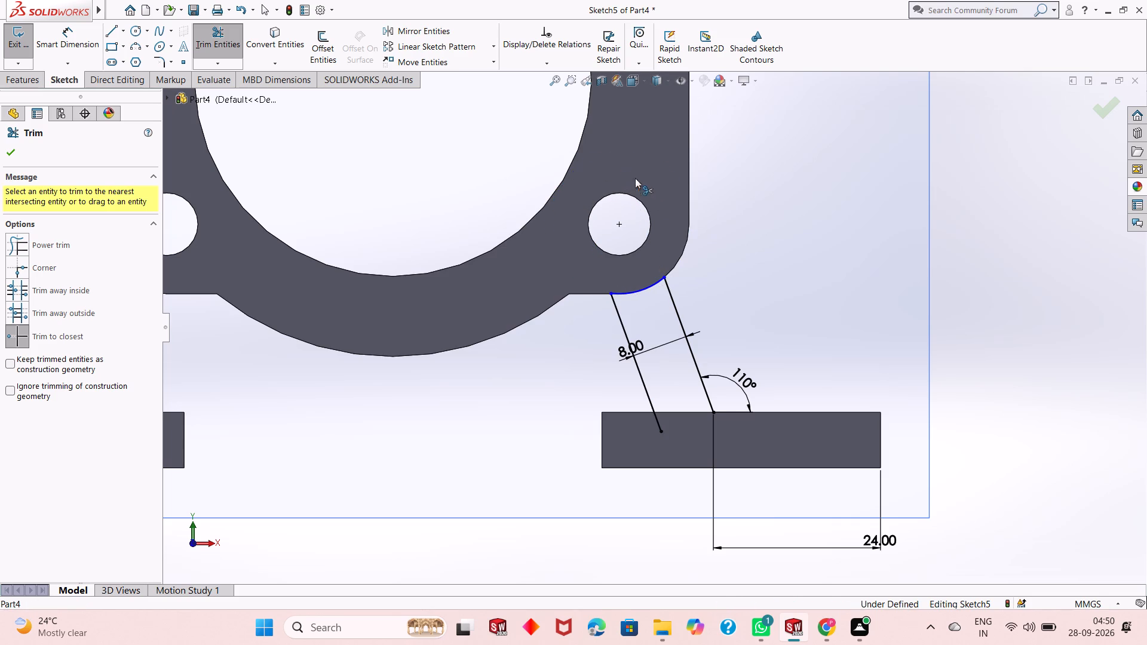
right_click(744, 225)
click(784, 264)
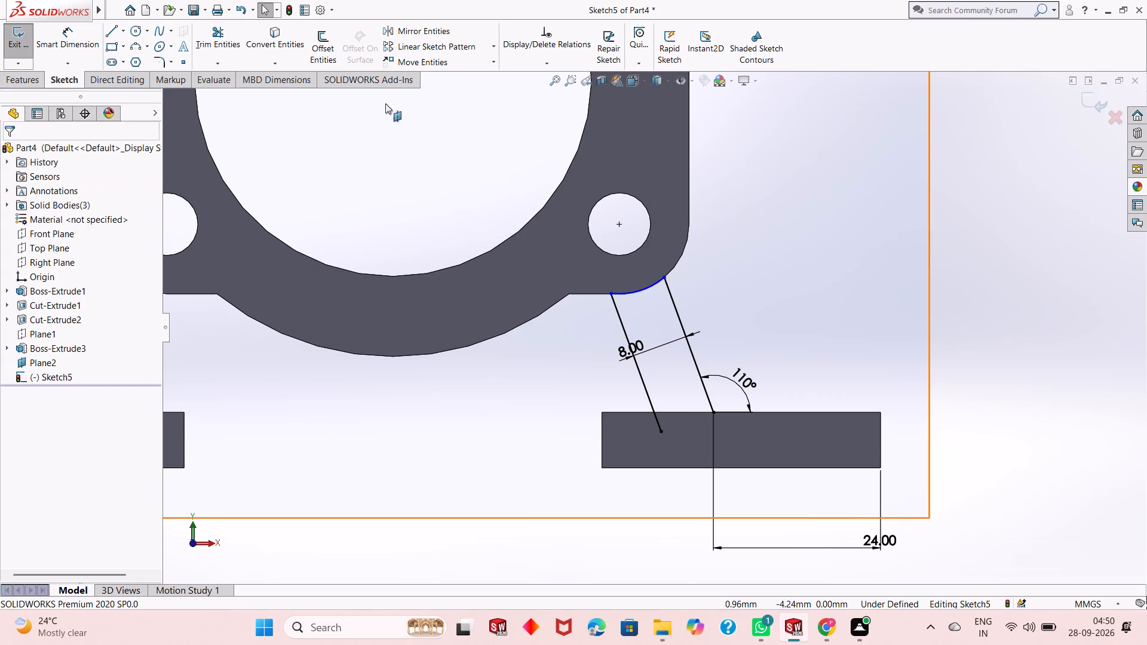
Dimension the radius of the remaining arc along the body's rounded corner.
drag(82, 36, 87, 42)
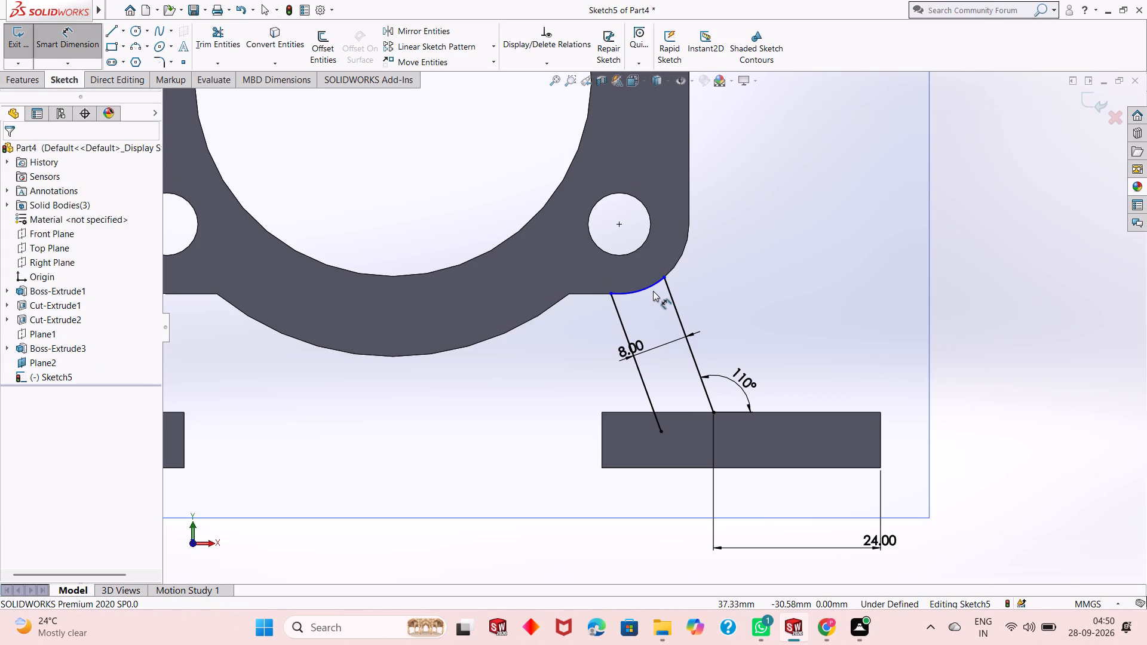
click(652, 286)
click(760, 346)
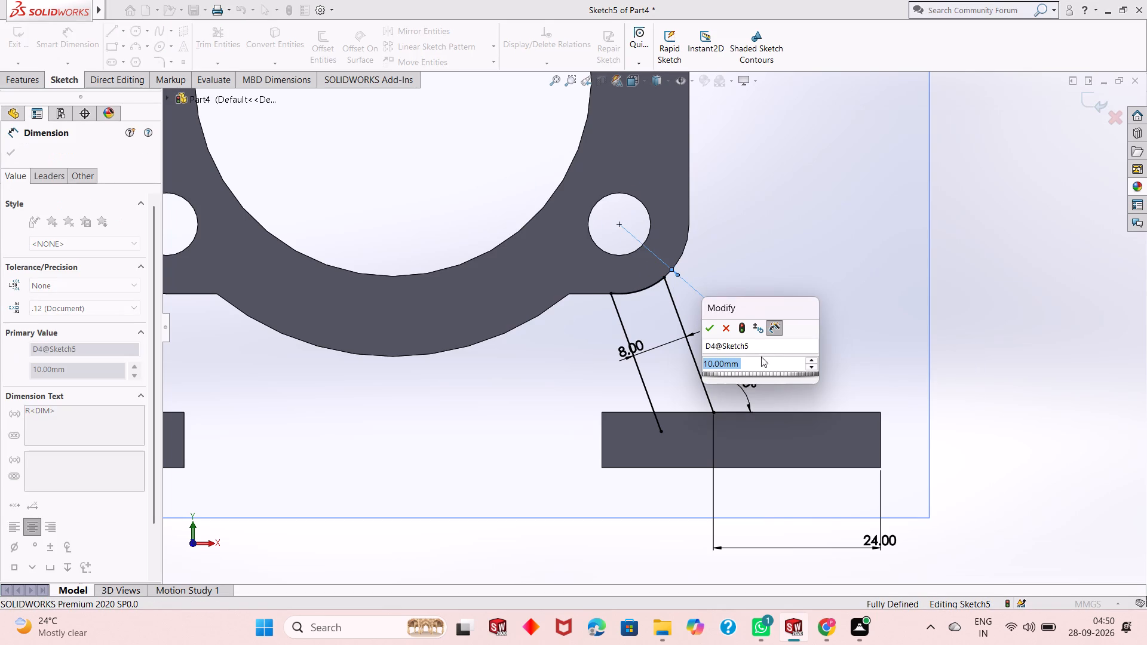
click(710, 330)
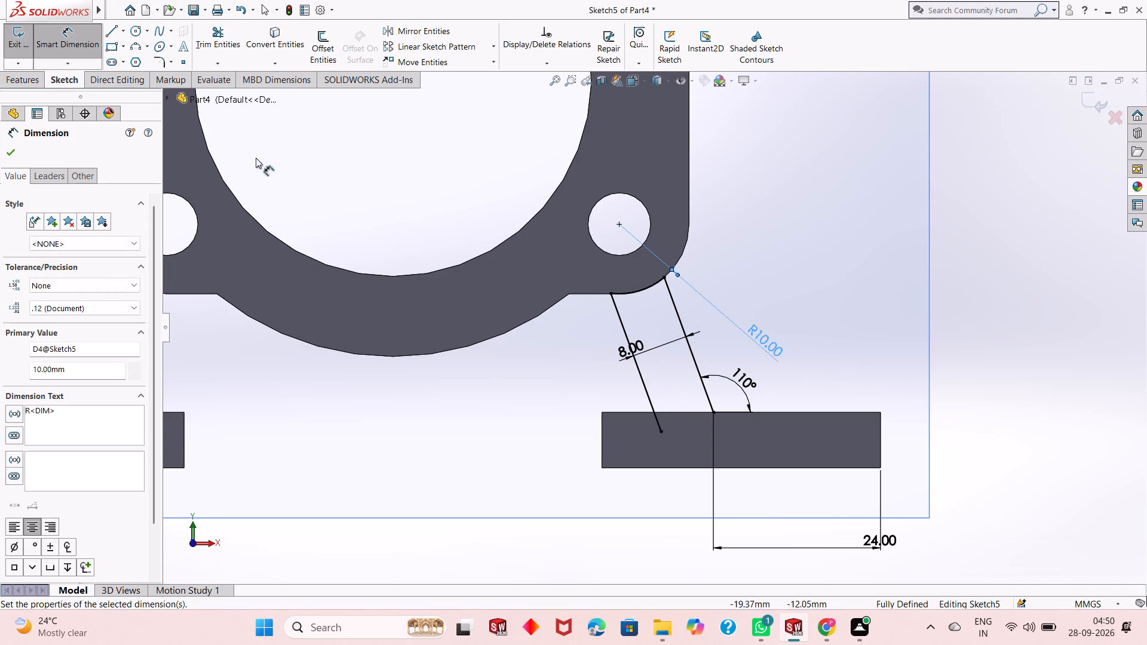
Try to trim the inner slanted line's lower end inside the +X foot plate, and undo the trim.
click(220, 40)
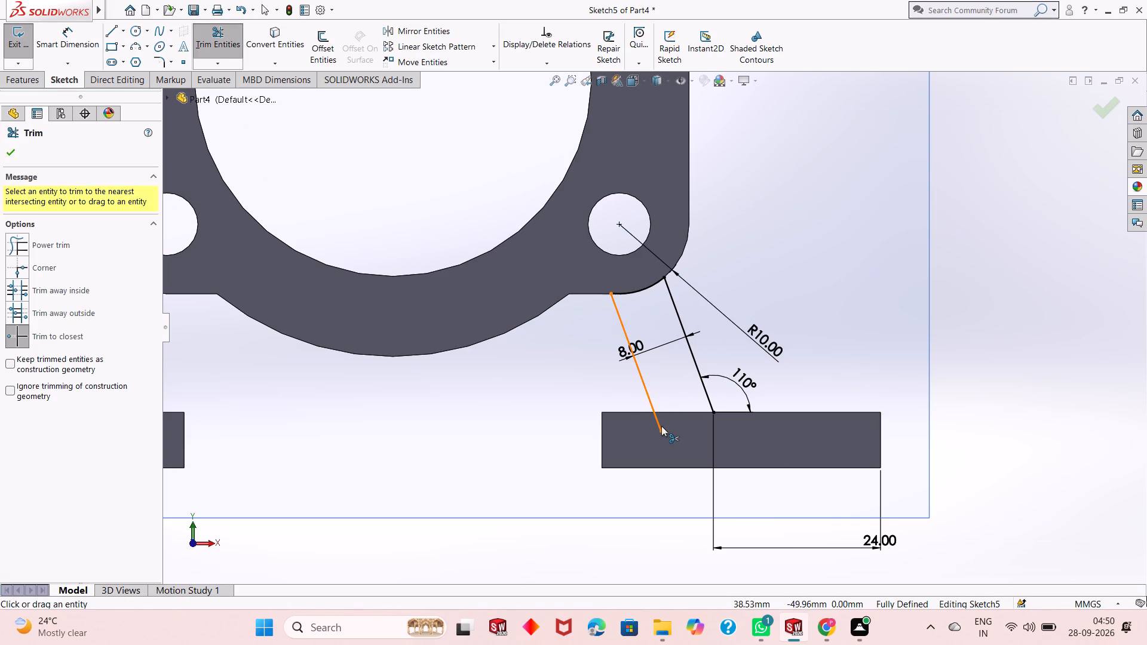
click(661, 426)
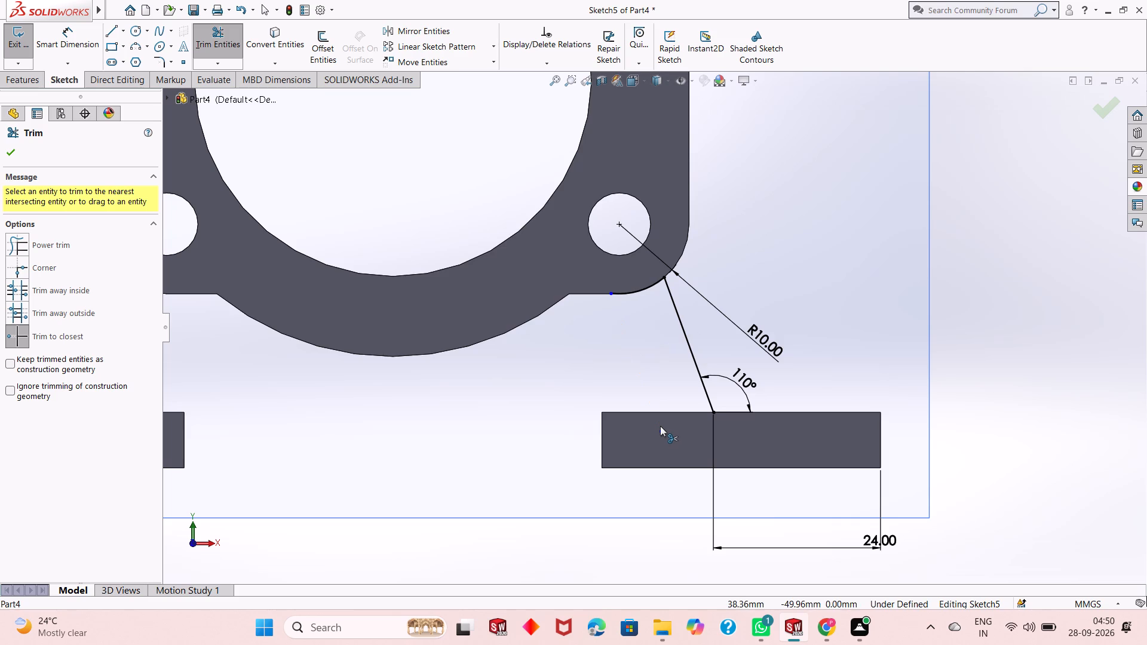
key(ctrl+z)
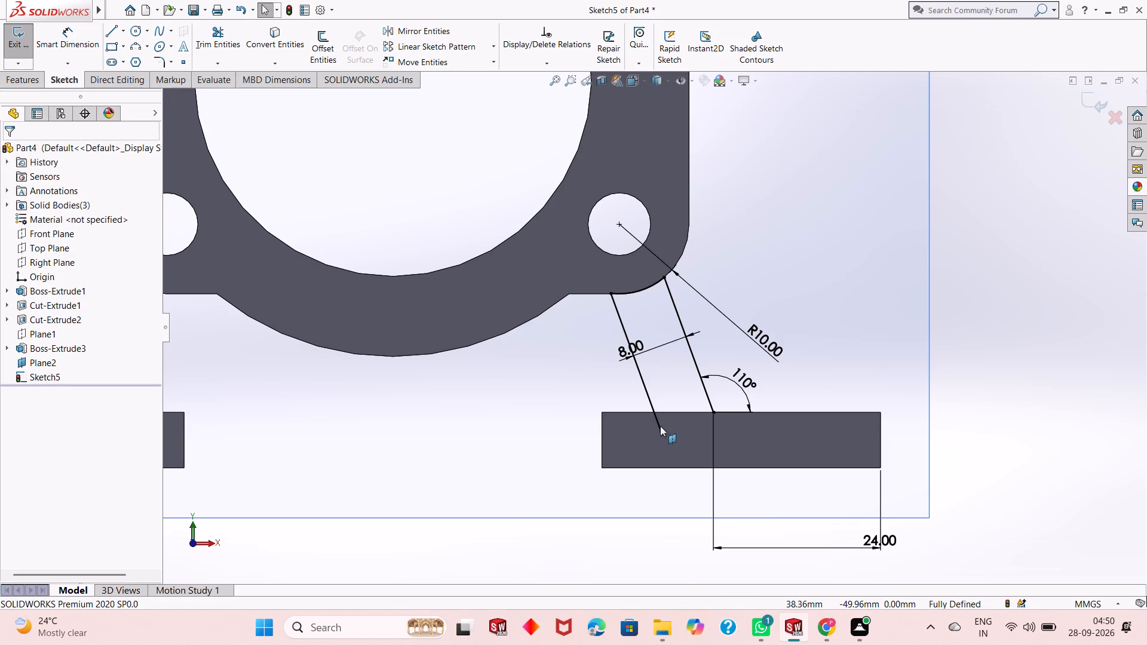
Sketch a horizontal line along the +X foot plate's top edge from the outer slanted line's lower end past the inner slanted line.
click(109, 32)
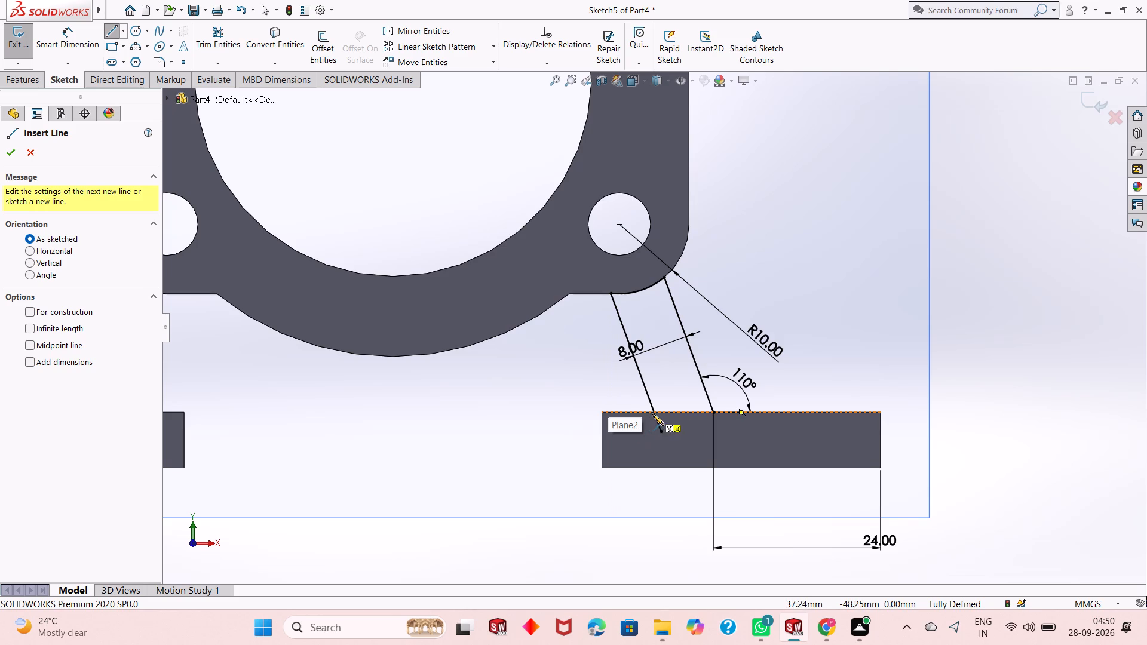
click(717, 414)
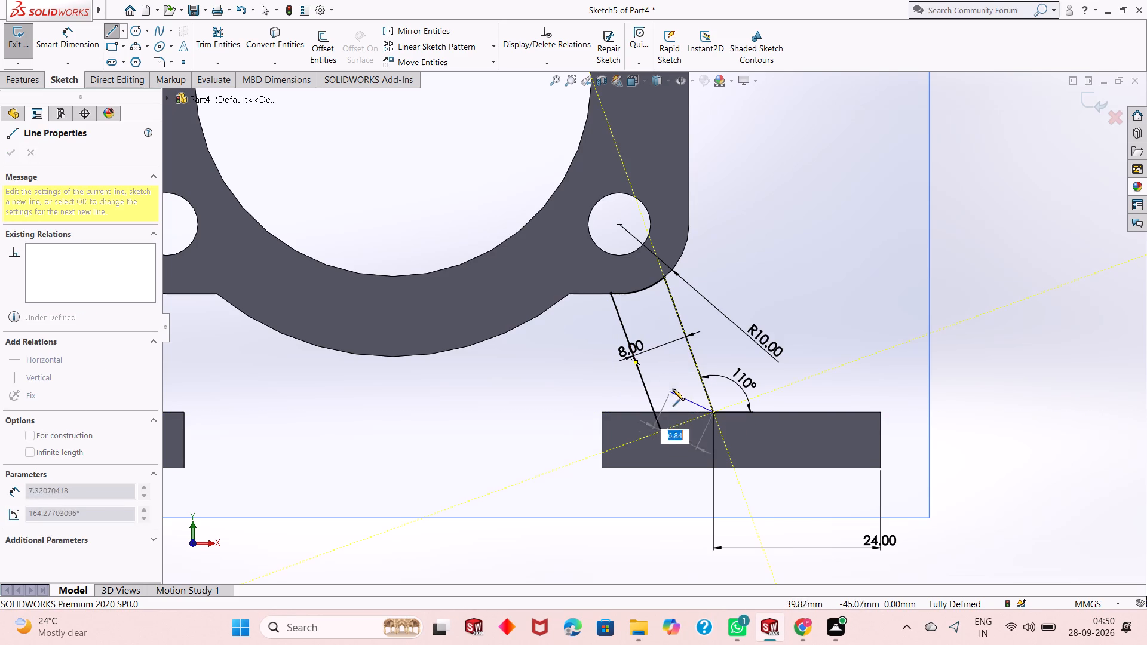
click(637, 410)
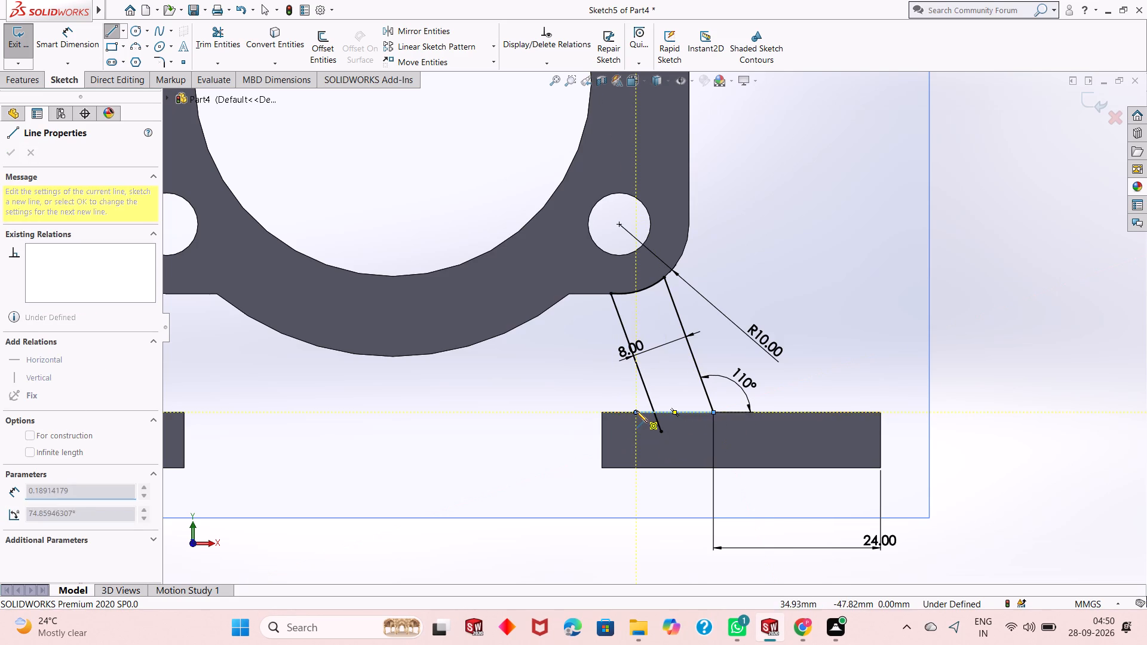
right_click(423, 371)
click(459, 385)
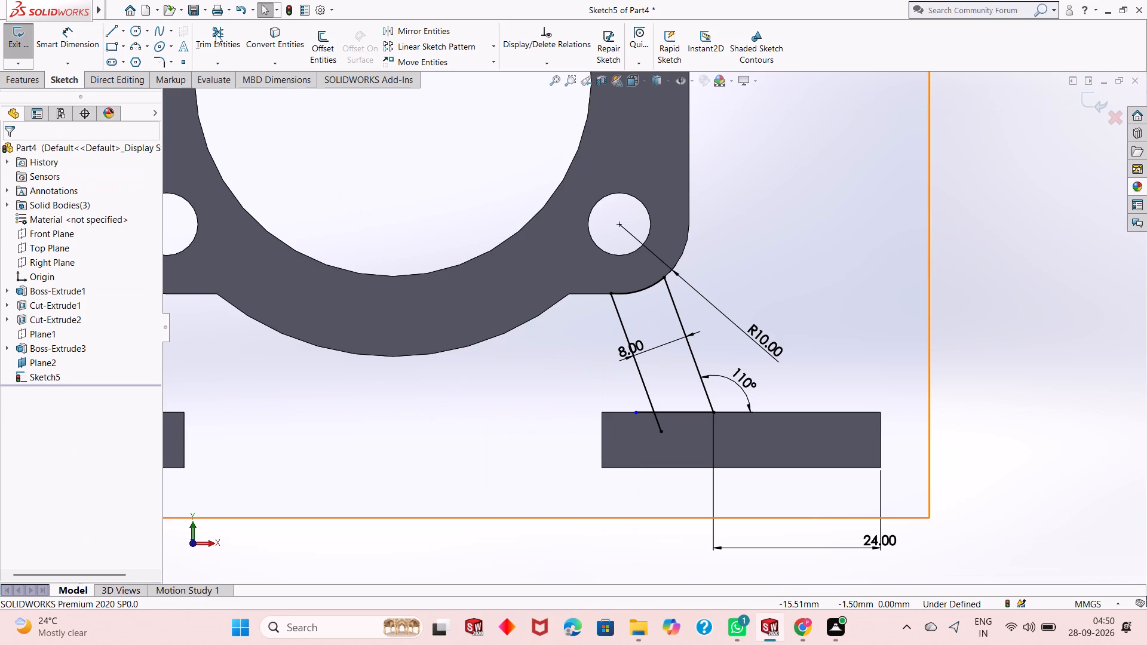
Trim the horizontal line's overhang and the inner slanted line's end below the foot plate's top edge, closing the support profile.
click(216, 36)
scroll(617, 502, down, 1)
scroll(618, 447, down, 2)
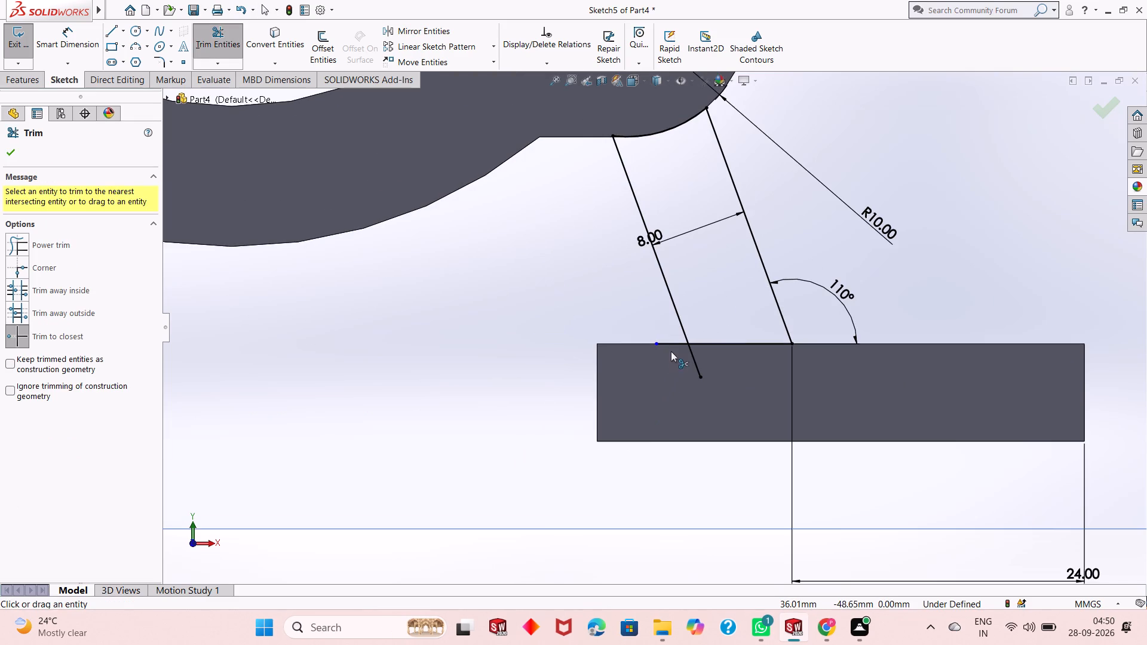
click(673, 342)
click(695, 367)
scroll(697, 386, up, 4)
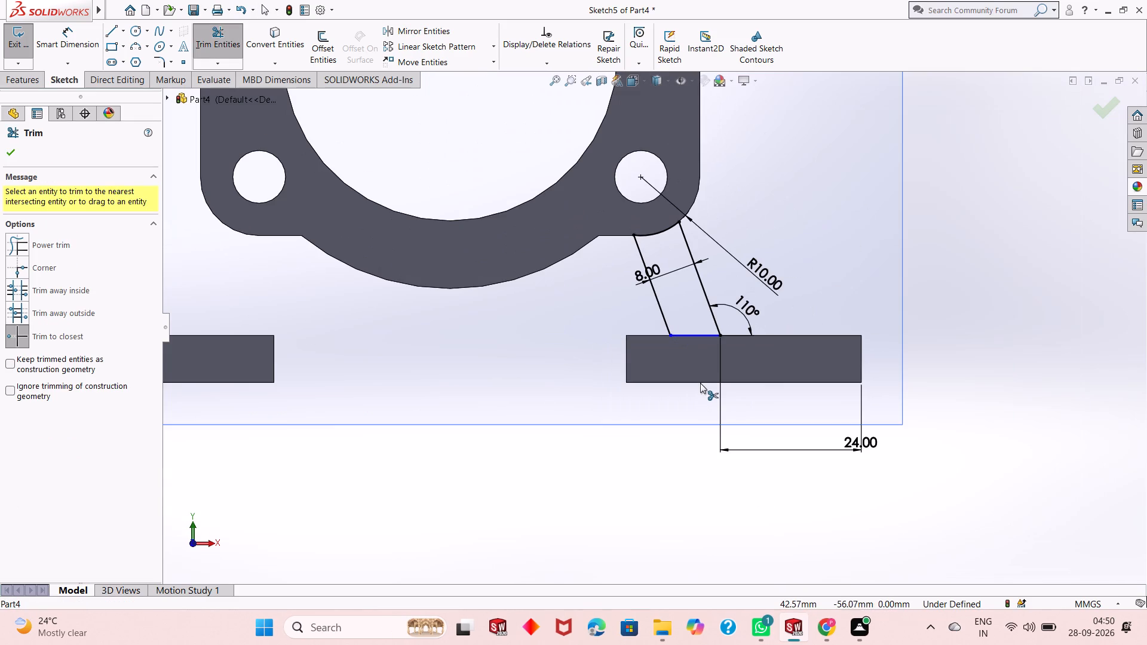
right_click(933, 250)
click(956, 291)
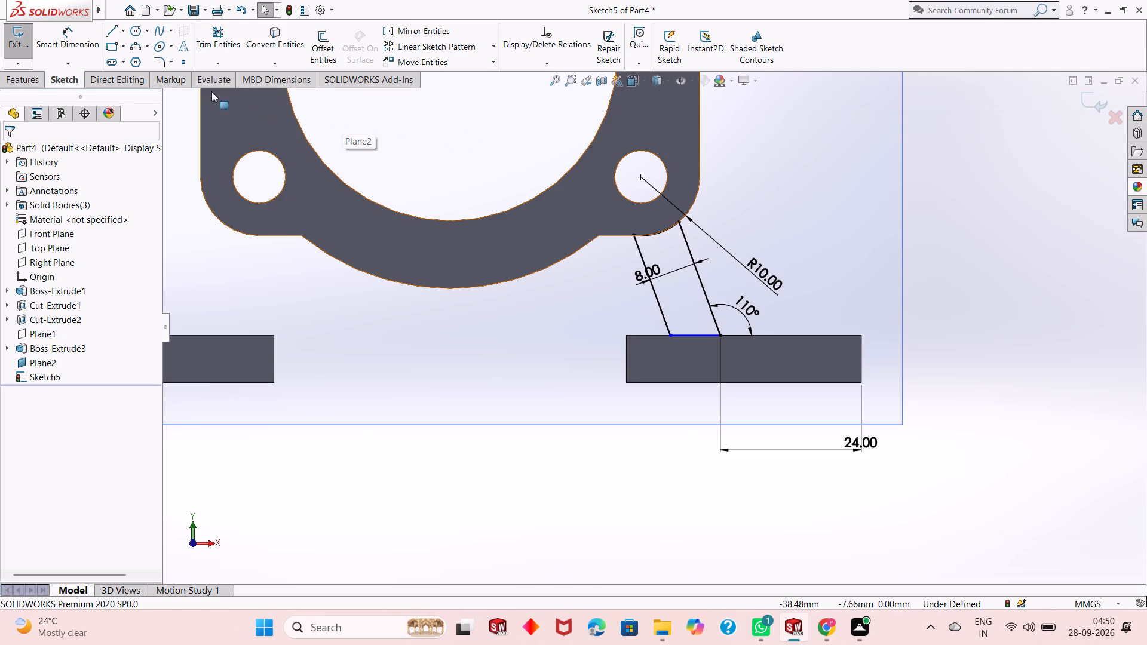
Dimension the length of the support profile's base line on the foot plate's top edge.
click(82, 42)
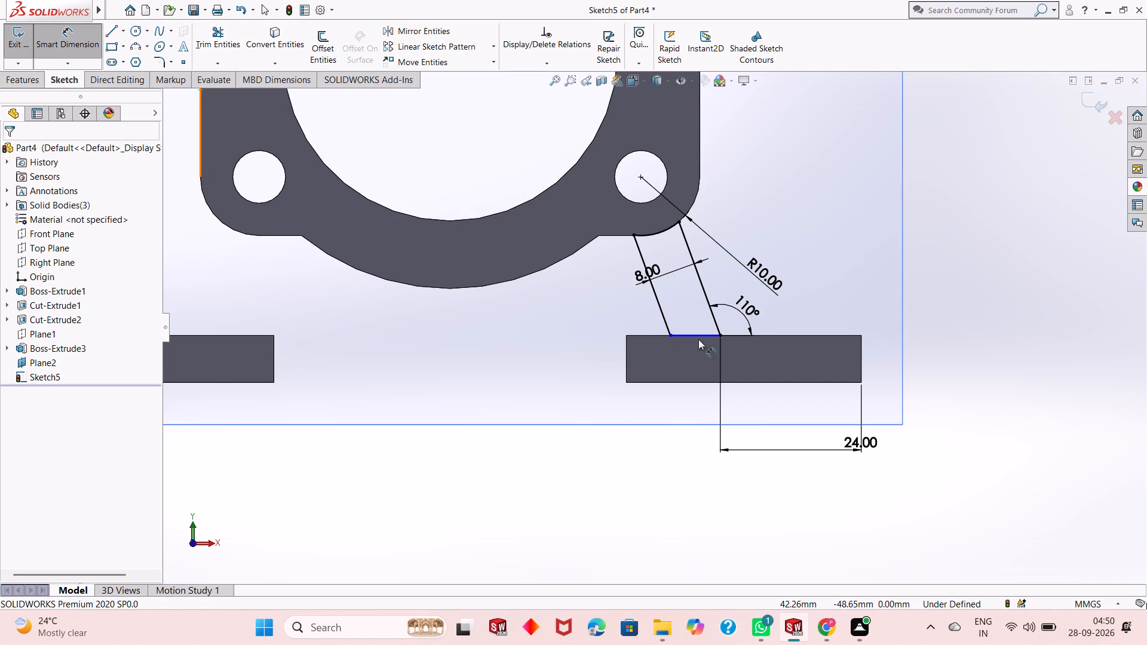
click(698, 337)
click(682, 432)
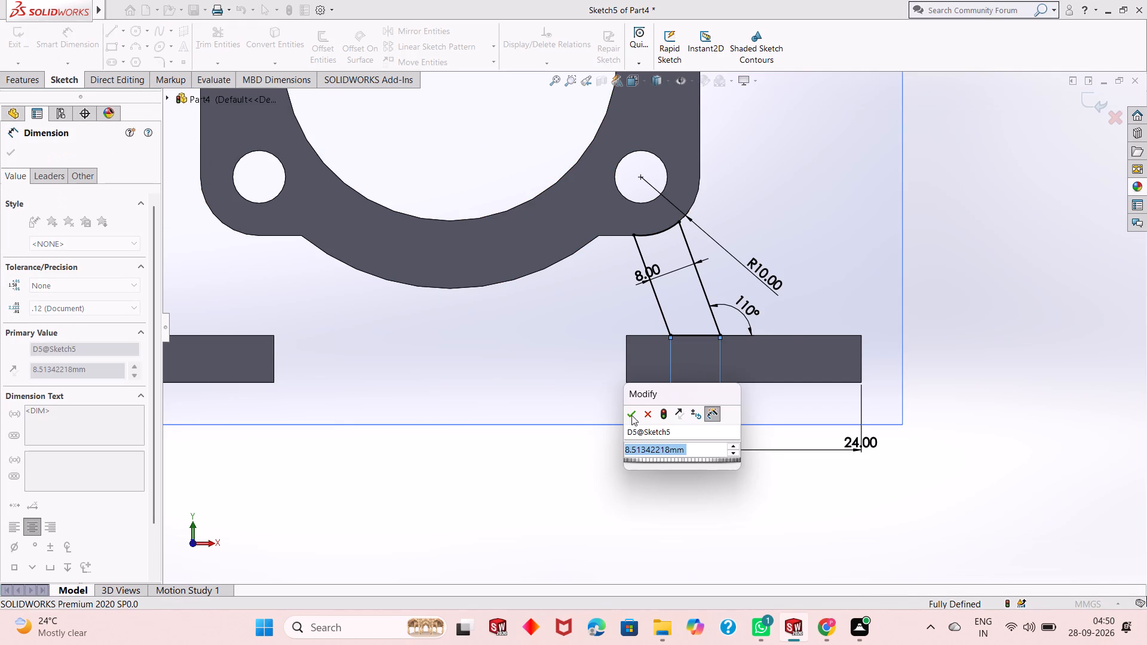
click(630, 410)
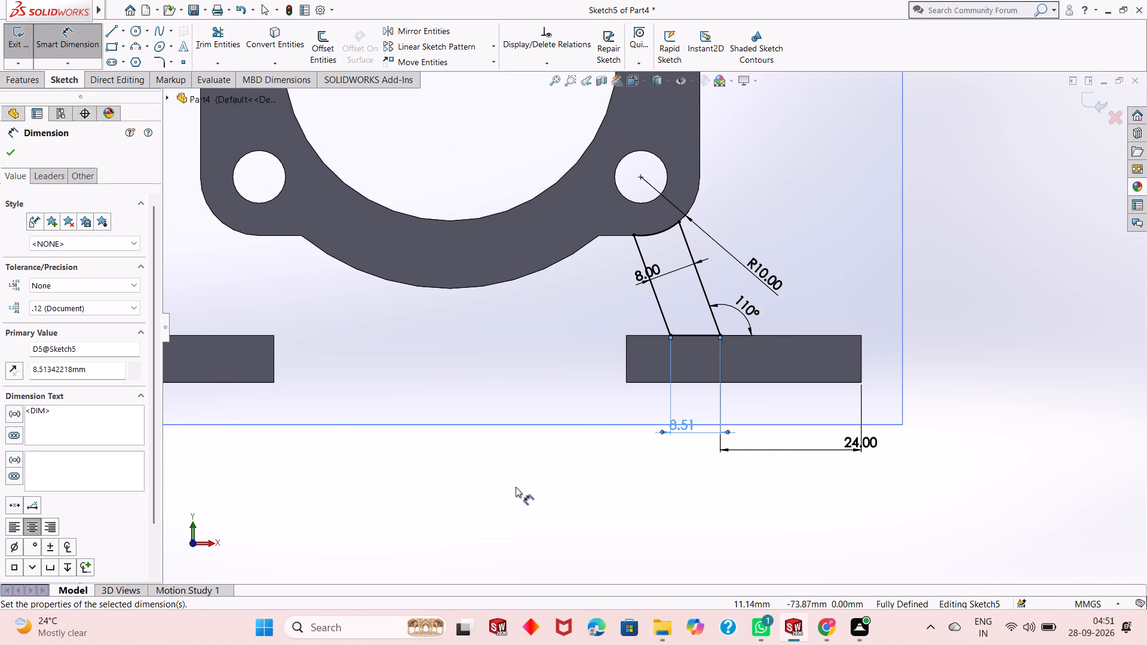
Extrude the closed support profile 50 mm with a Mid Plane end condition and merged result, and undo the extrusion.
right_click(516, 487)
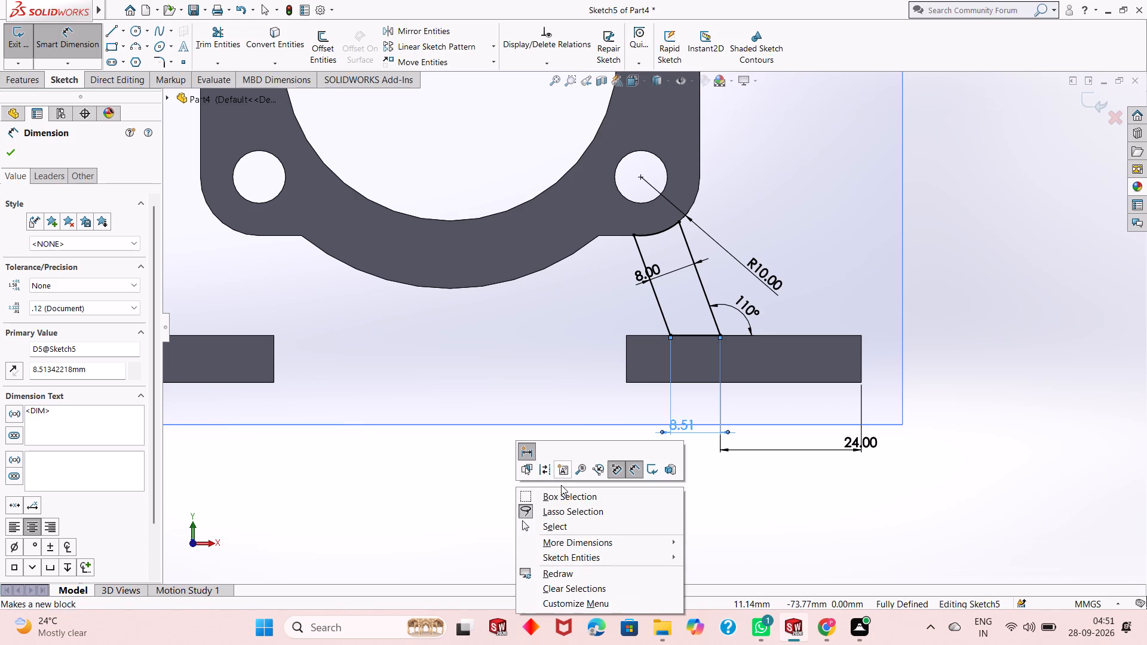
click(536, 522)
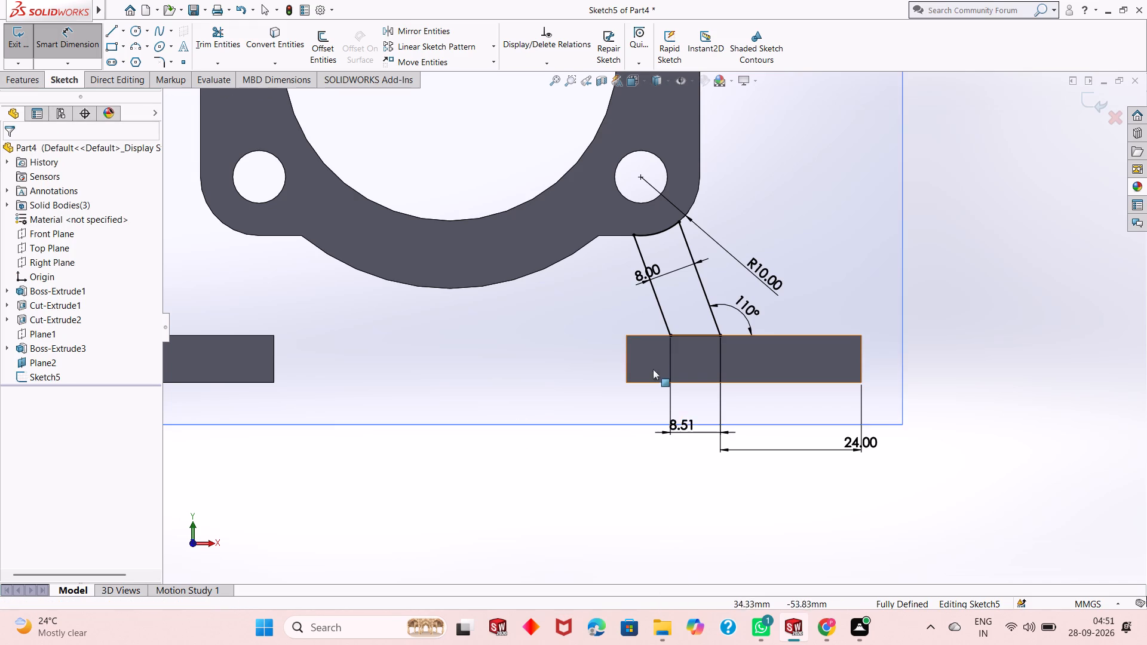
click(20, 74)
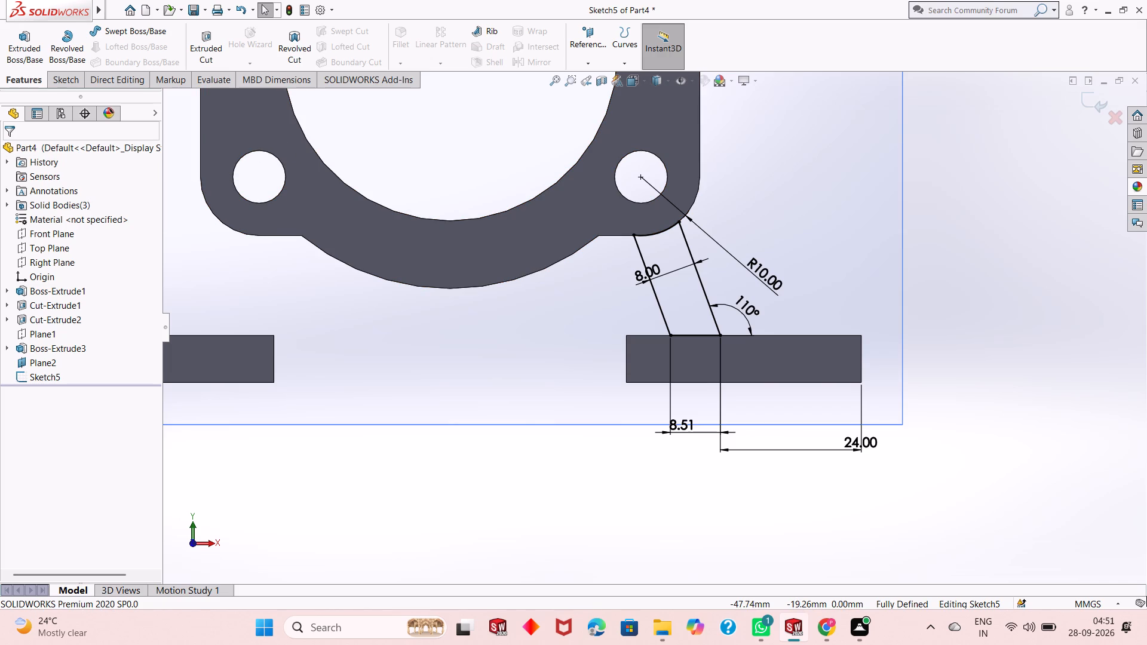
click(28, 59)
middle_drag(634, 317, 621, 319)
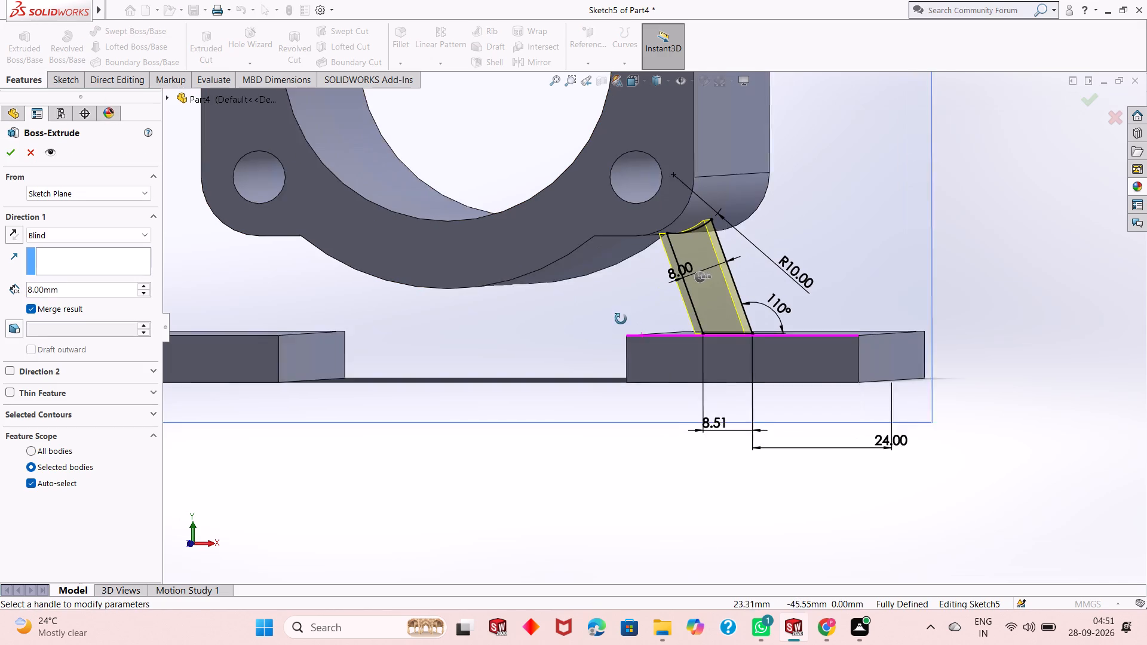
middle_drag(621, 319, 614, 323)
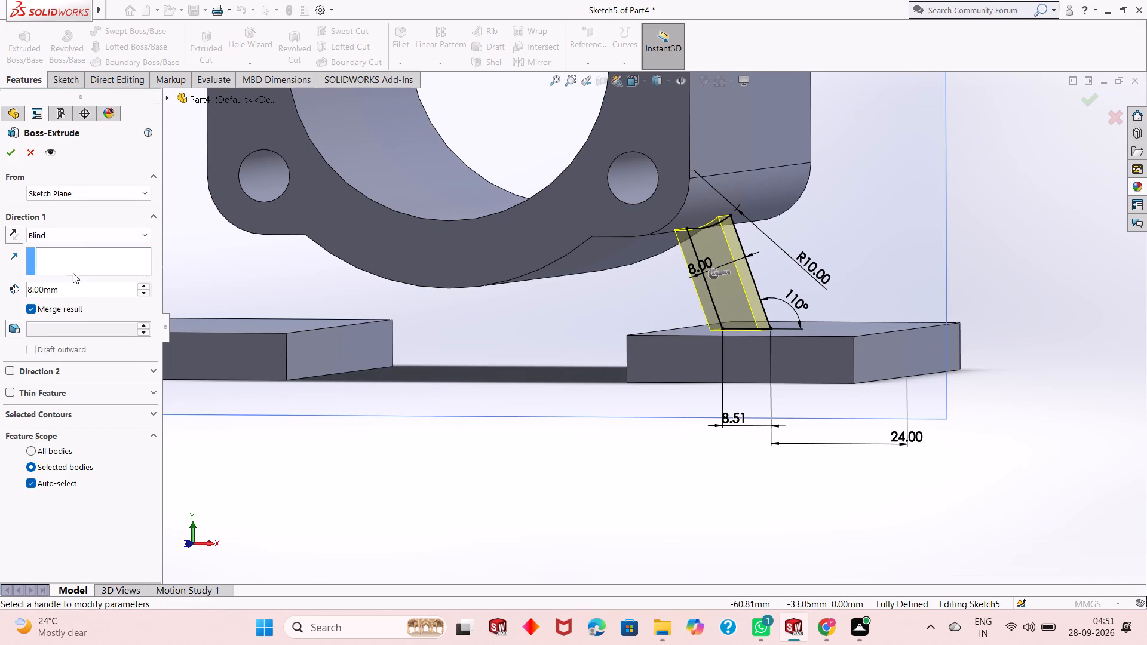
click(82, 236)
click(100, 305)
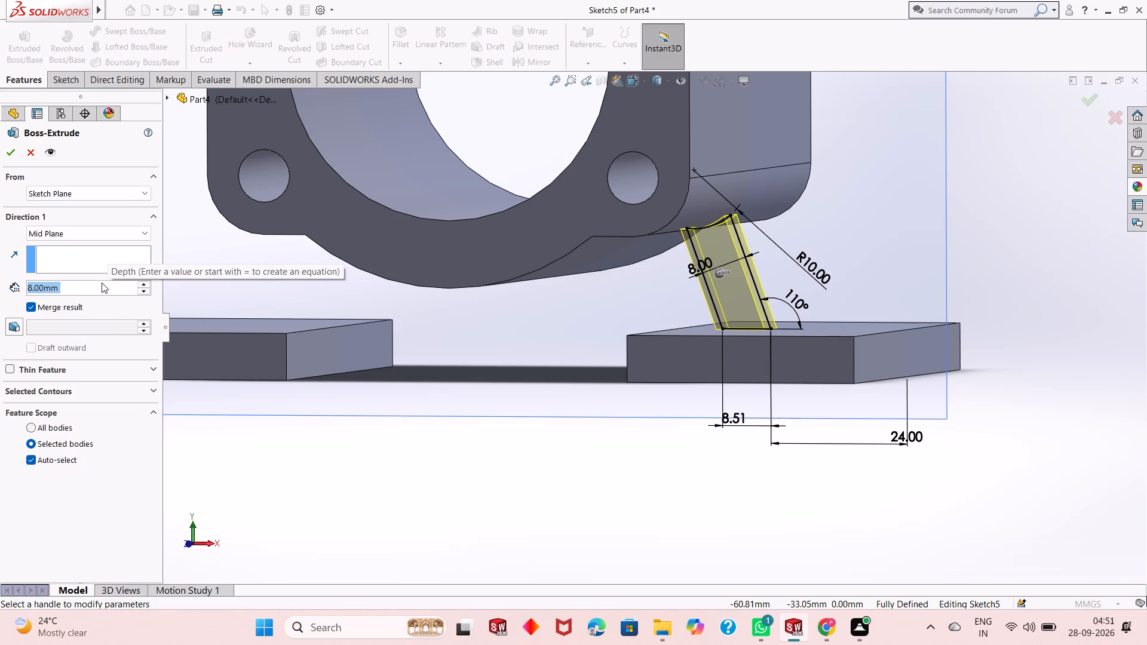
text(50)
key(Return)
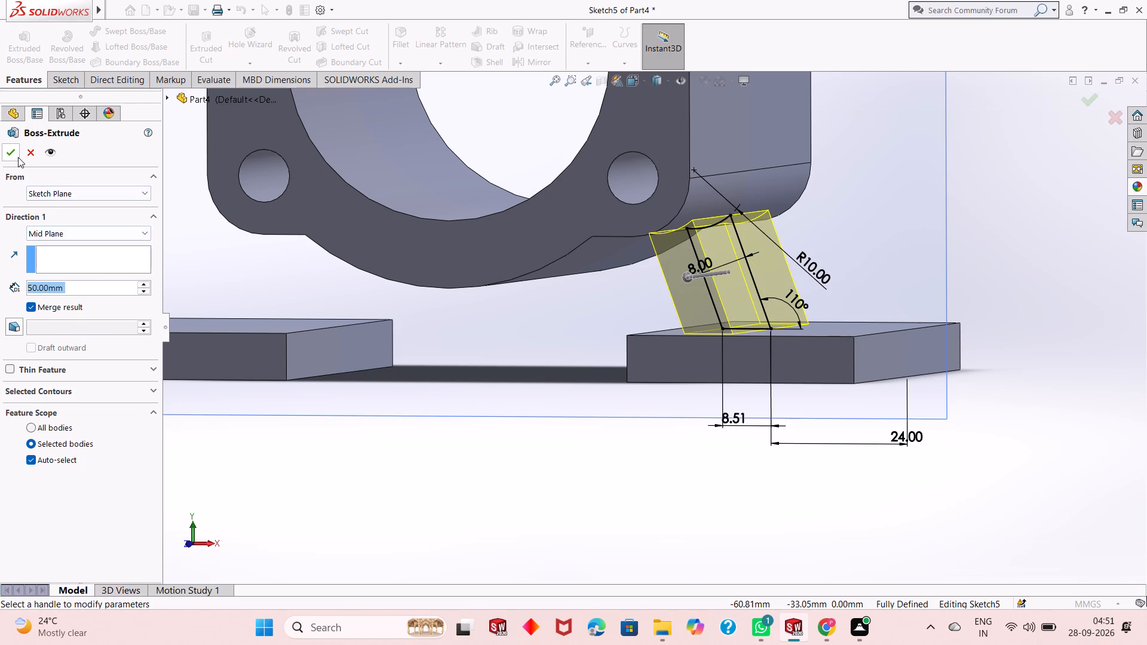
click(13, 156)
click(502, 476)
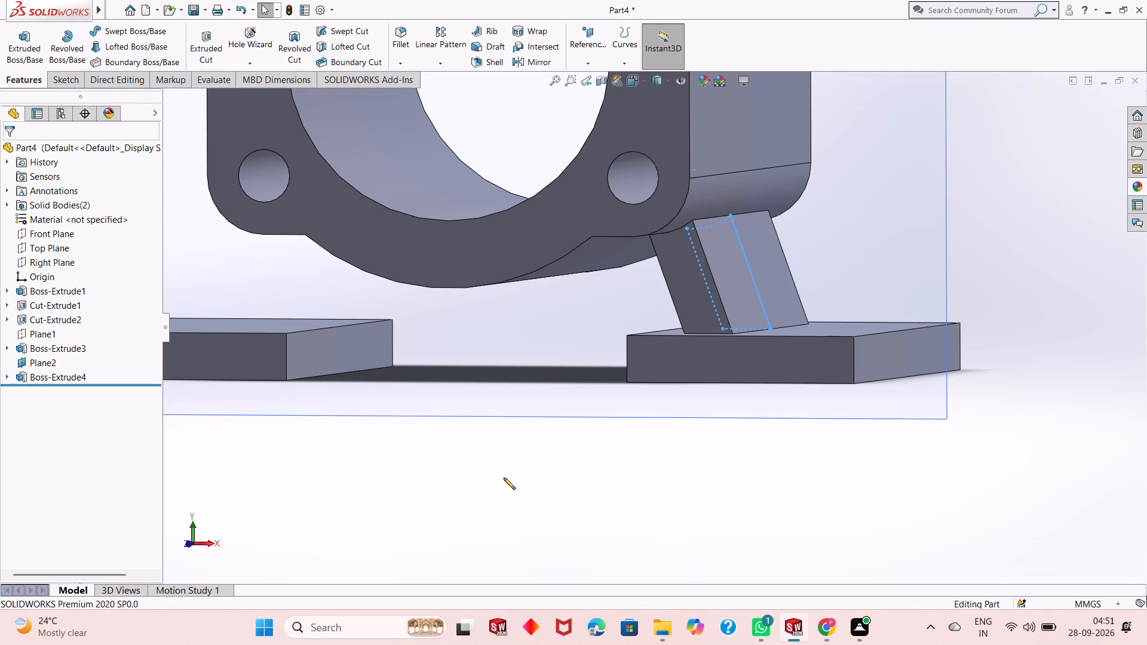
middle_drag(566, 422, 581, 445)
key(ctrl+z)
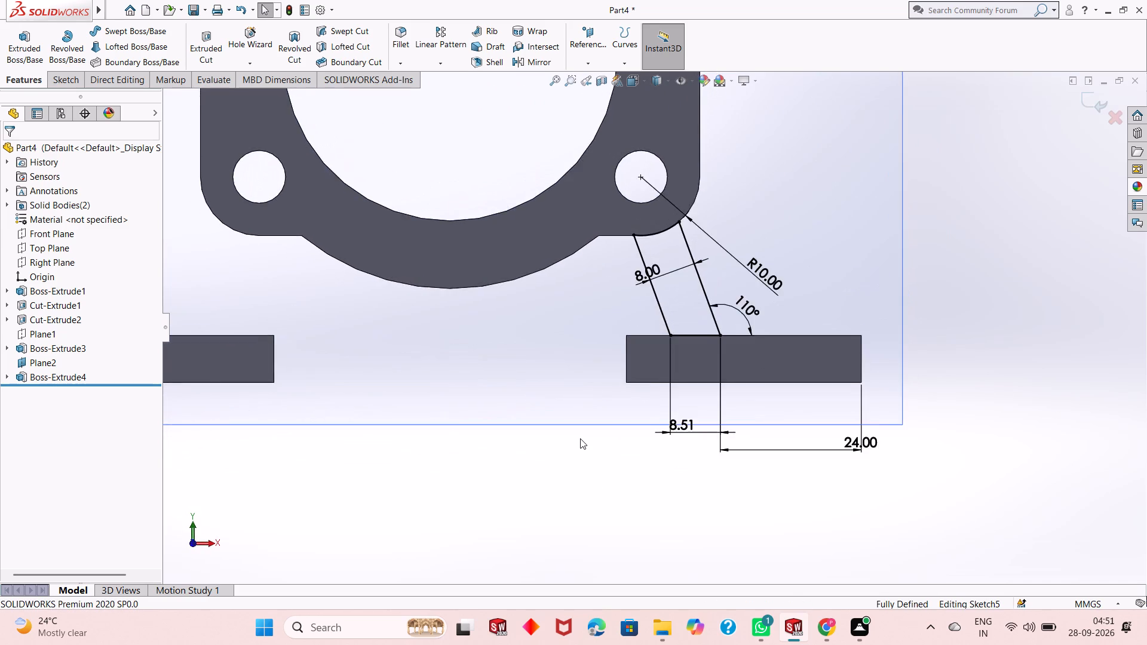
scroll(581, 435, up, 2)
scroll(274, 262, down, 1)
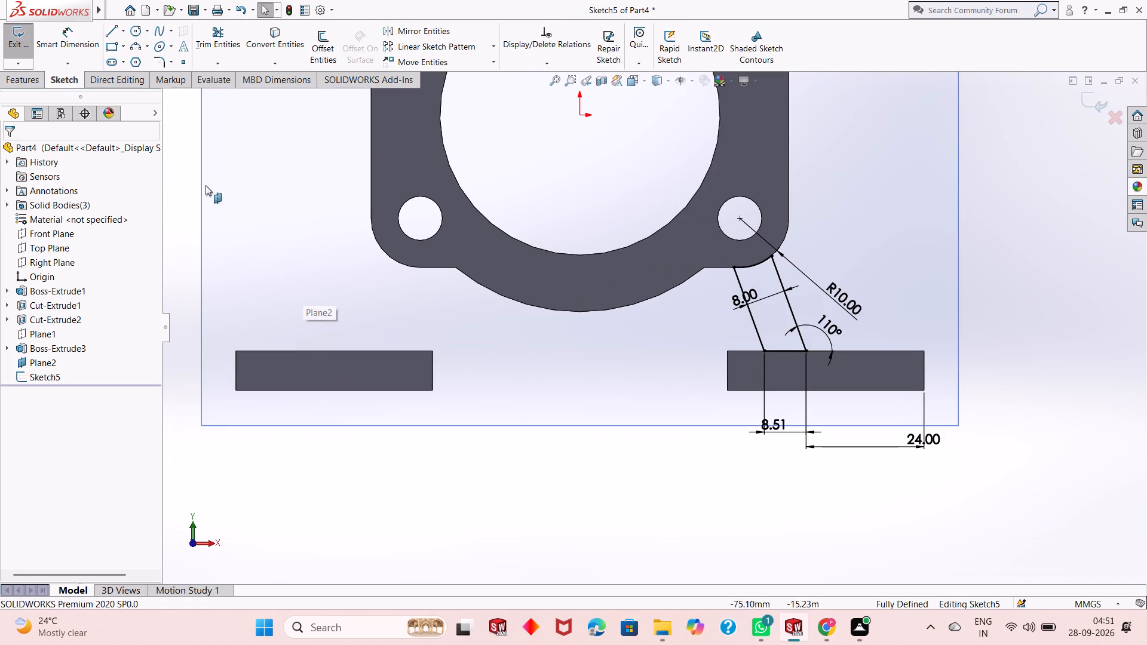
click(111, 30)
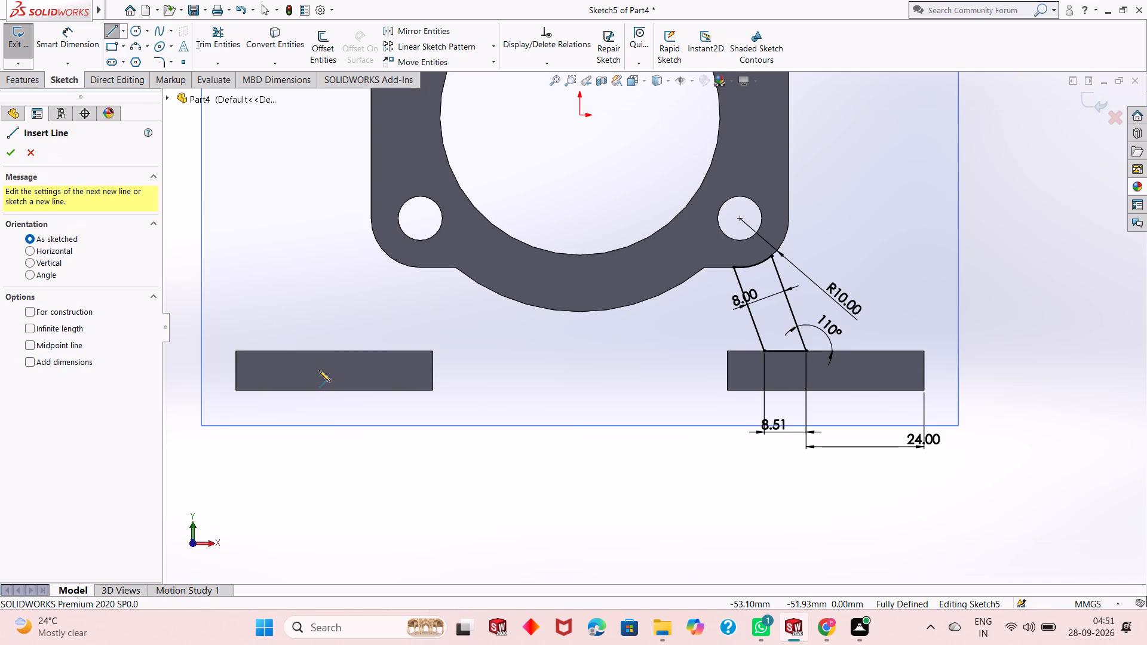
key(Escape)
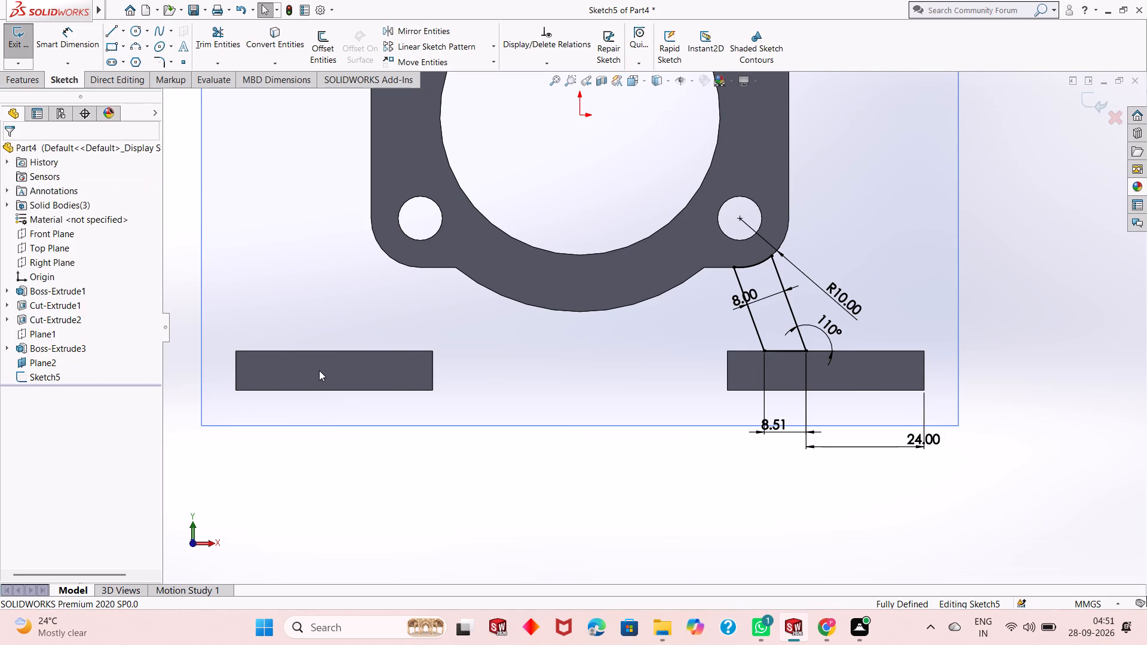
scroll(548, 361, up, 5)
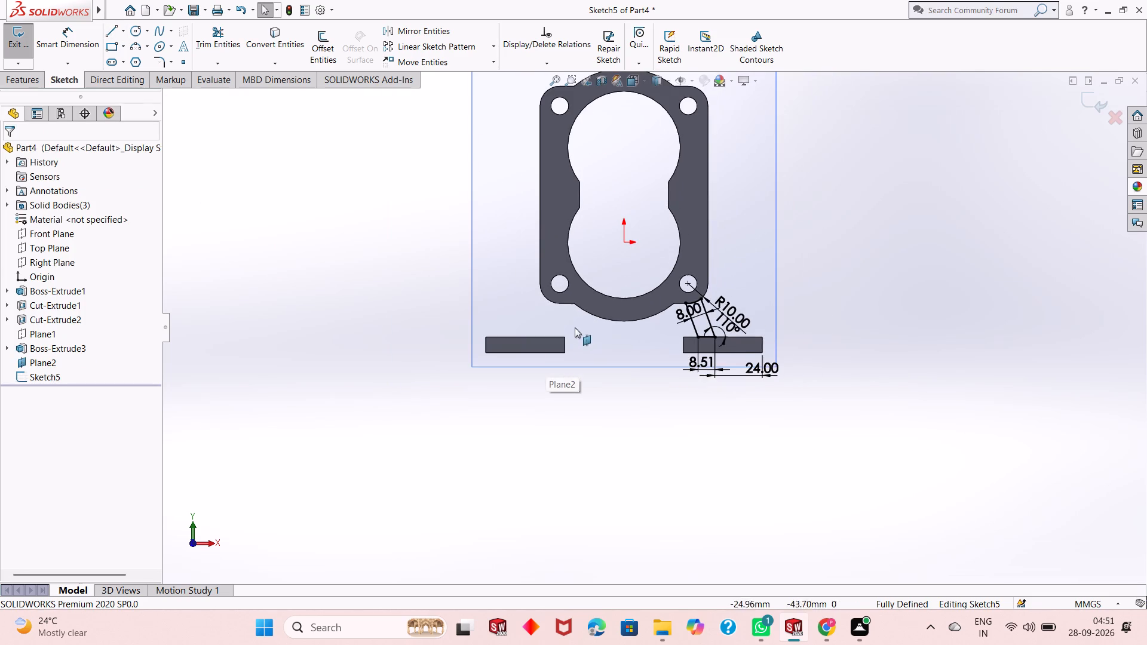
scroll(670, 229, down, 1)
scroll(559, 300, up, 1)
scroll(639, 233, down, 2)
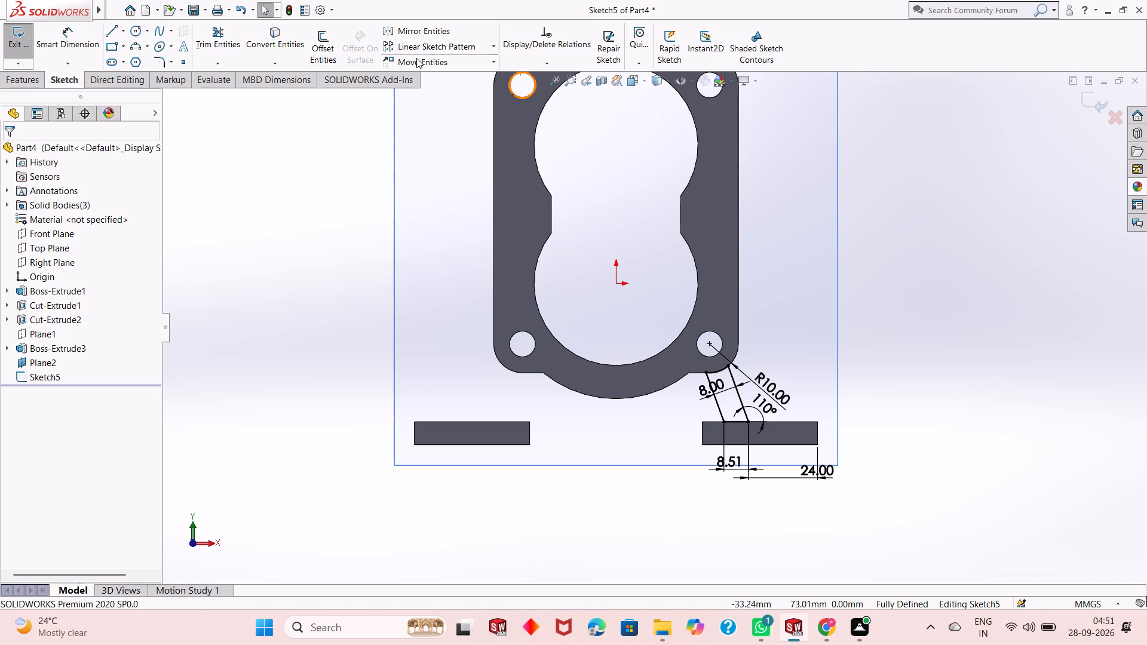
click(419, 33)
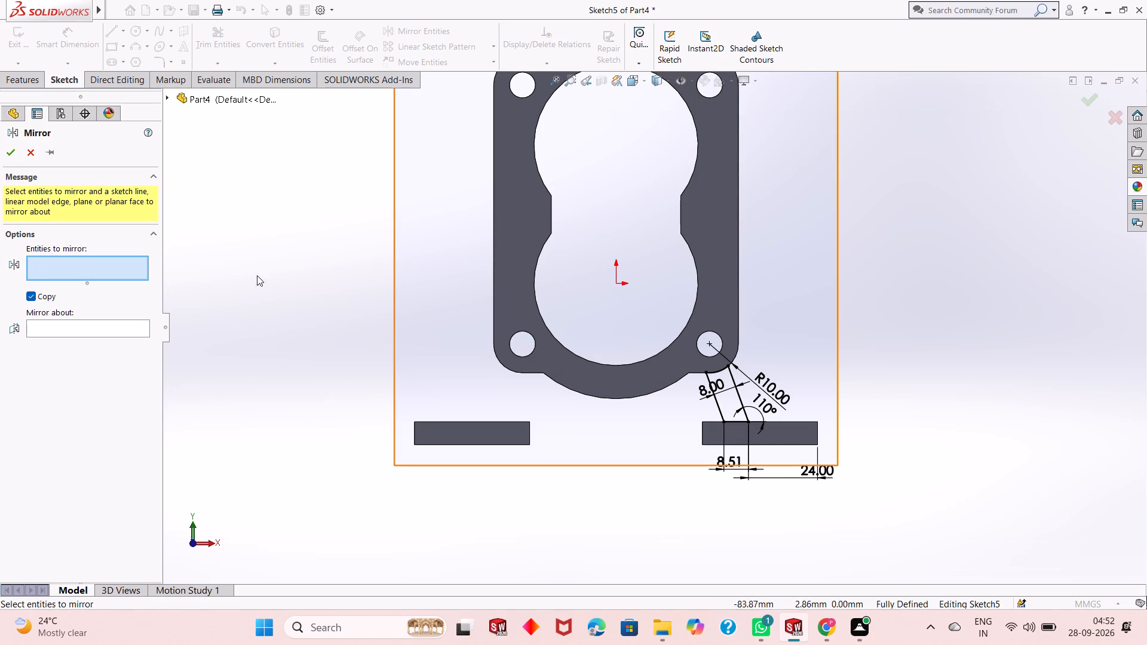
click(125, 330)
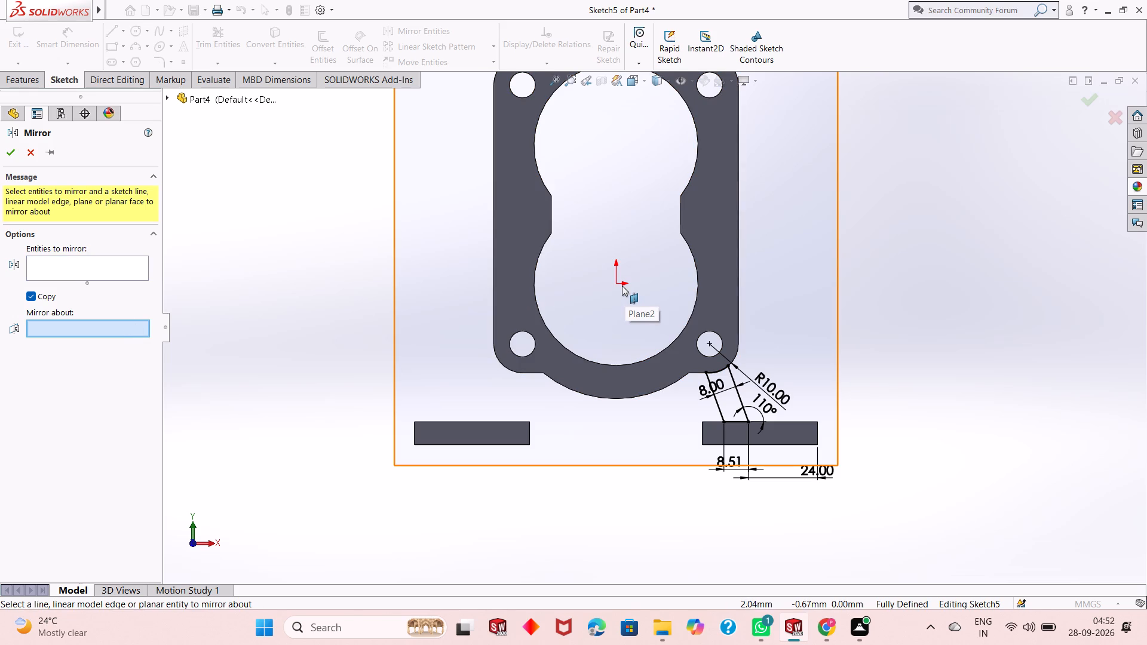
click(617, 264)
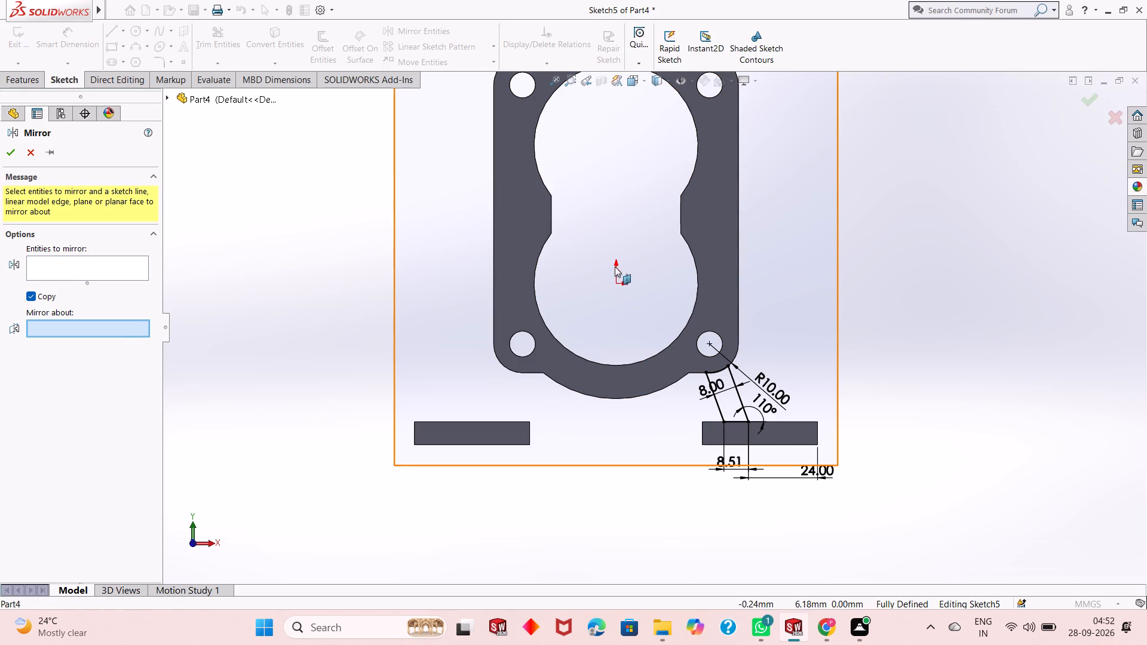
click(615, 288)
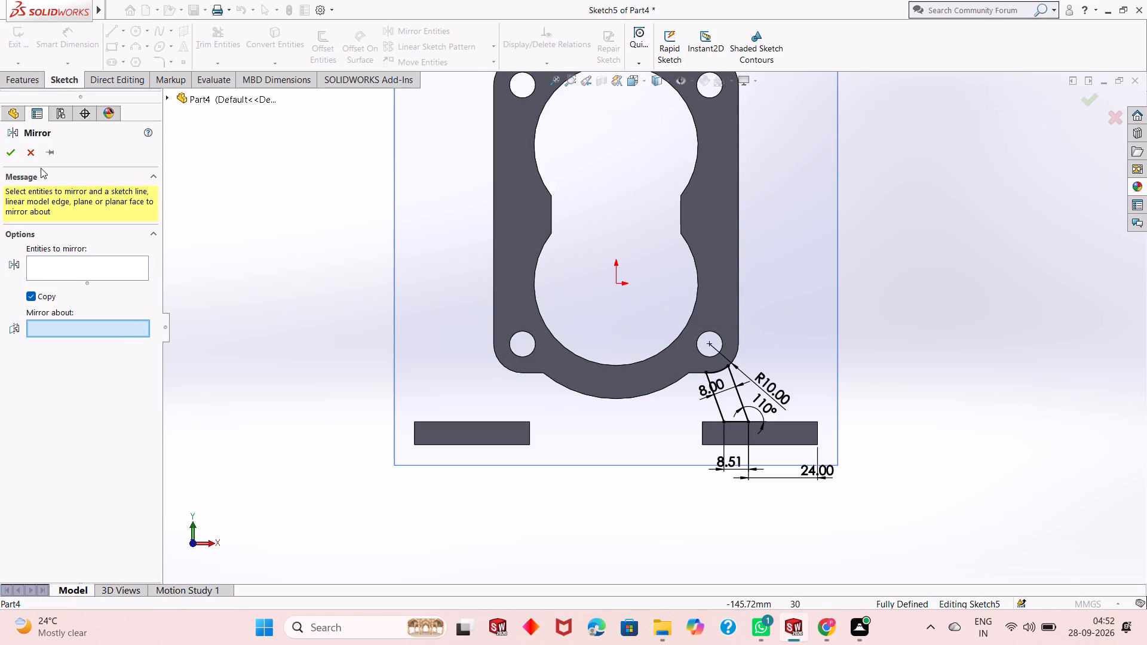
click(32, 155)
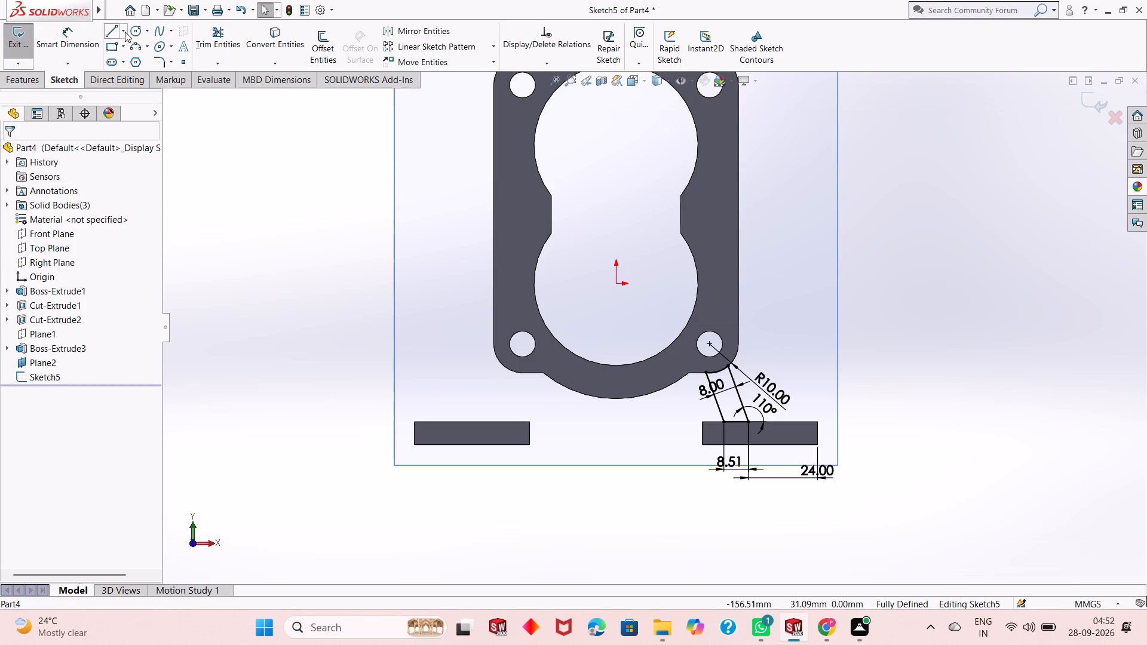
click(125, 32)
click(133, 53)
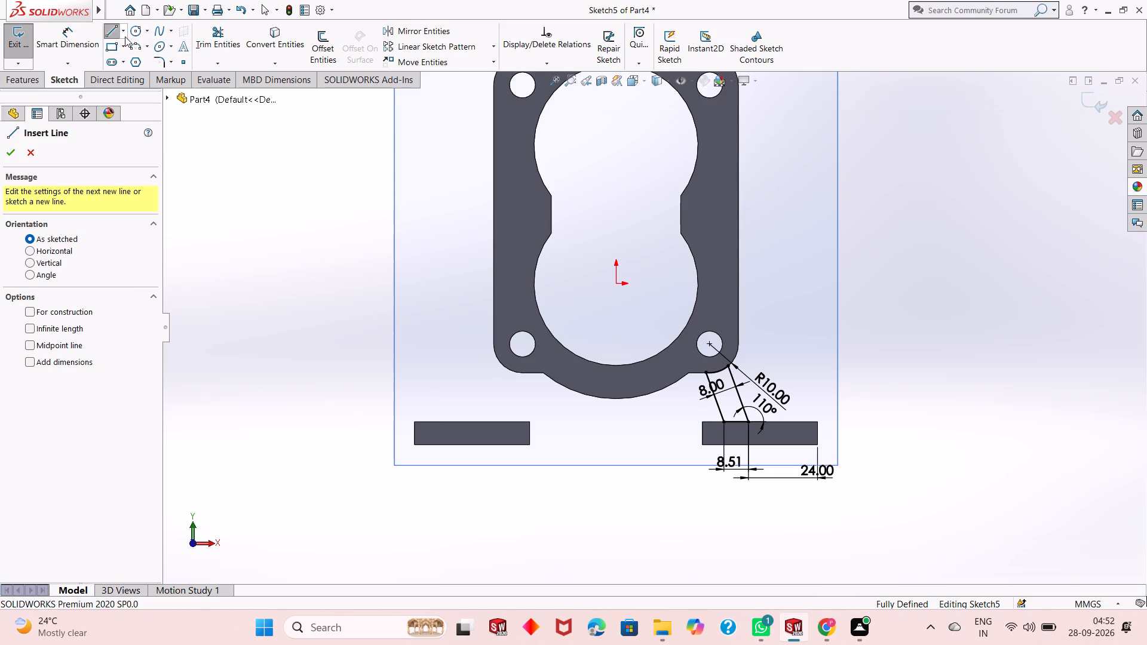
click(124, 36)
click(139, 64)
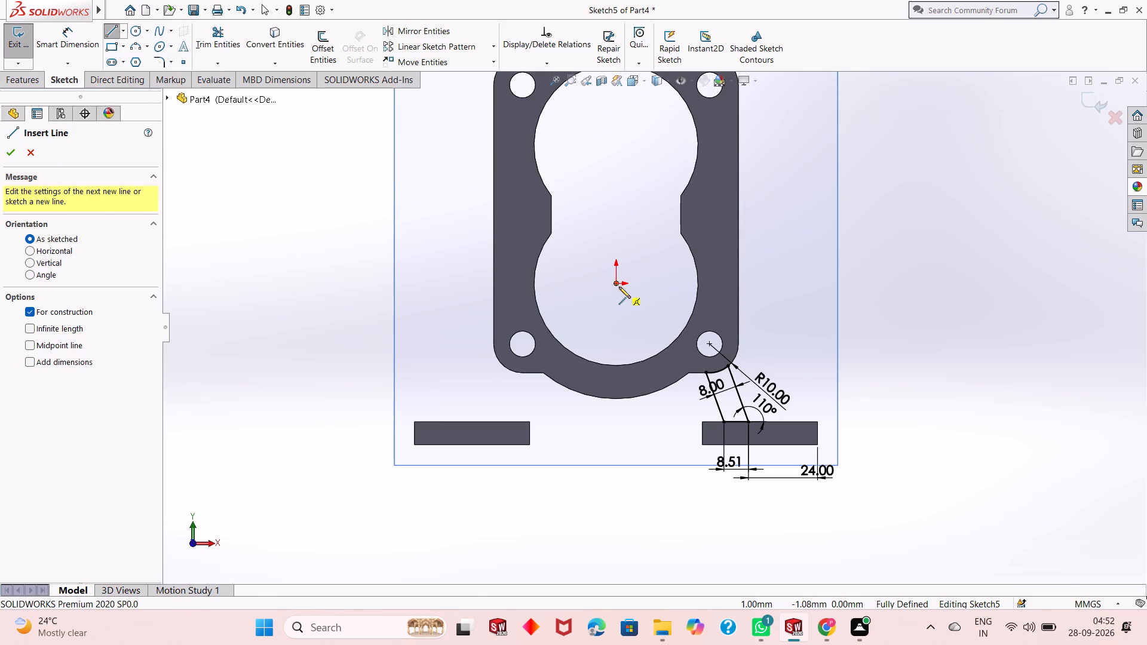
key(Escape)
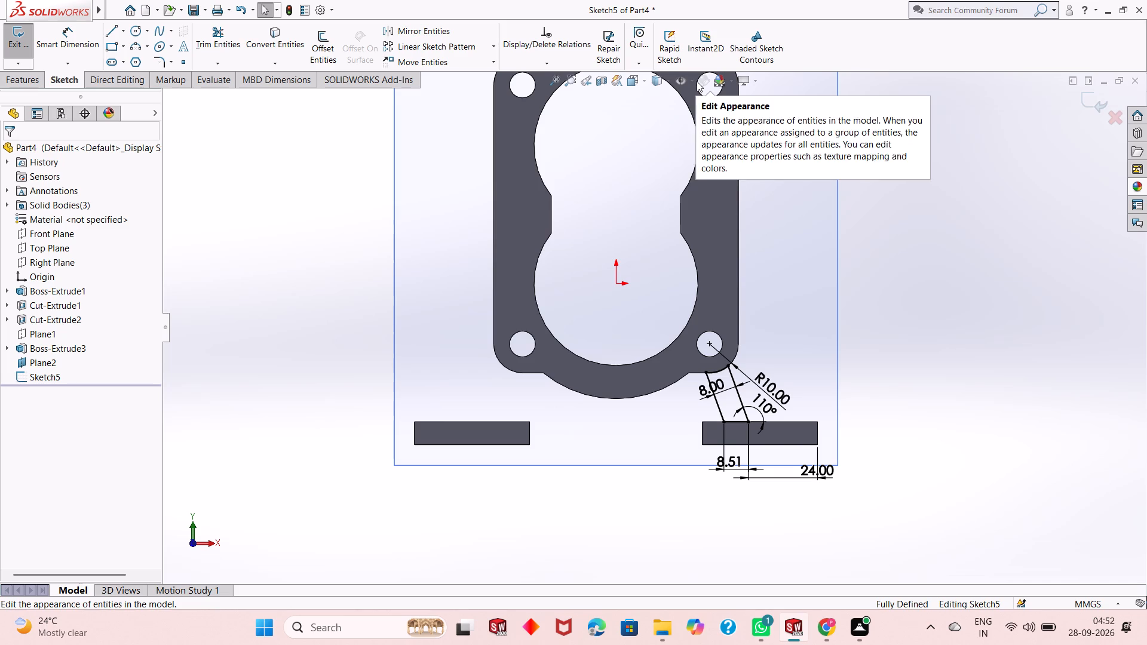
Turn on the display of temporary axes for the model's holes and bores.
click(696, 81)
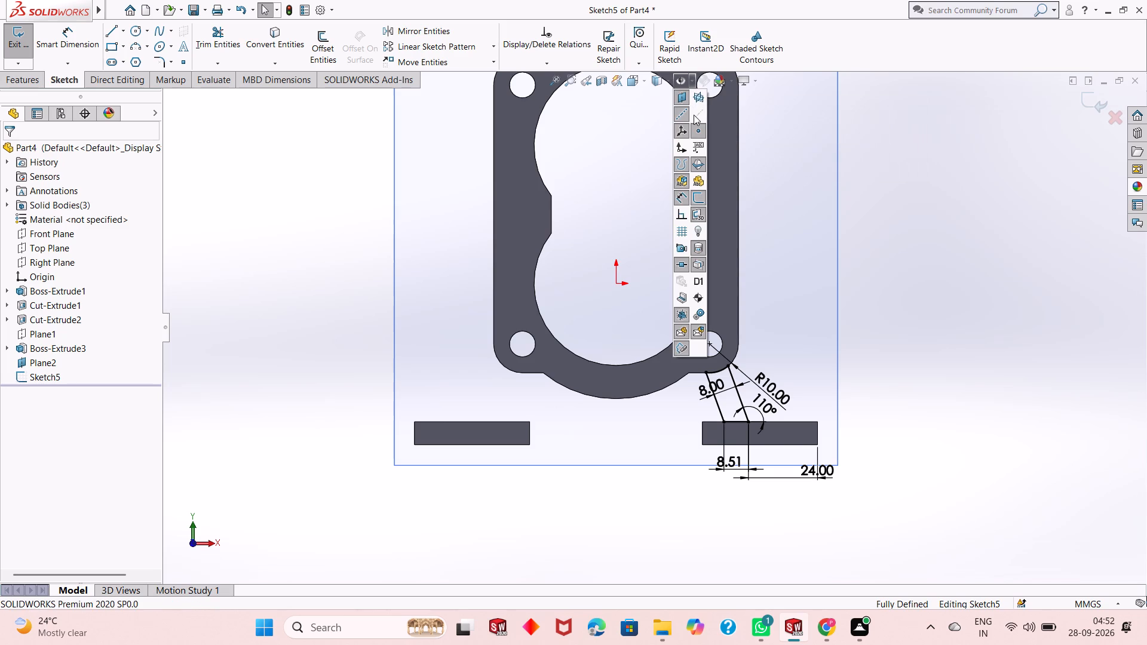
click(694, 115)
click(694, 115)
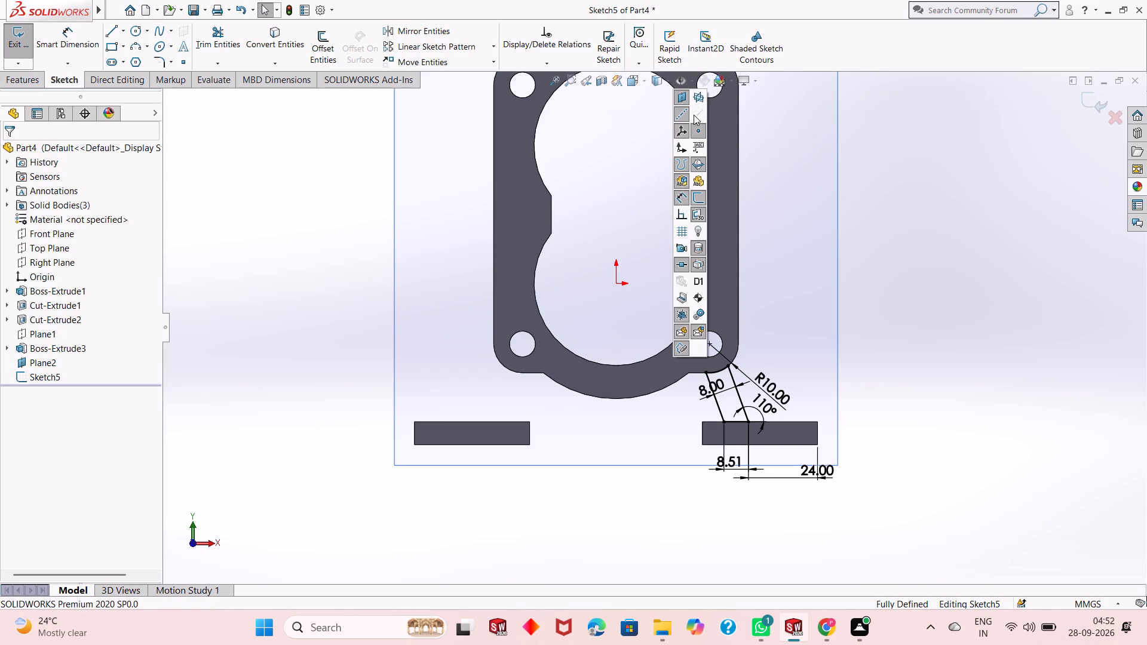
click(694, 115)
click(694, 115)
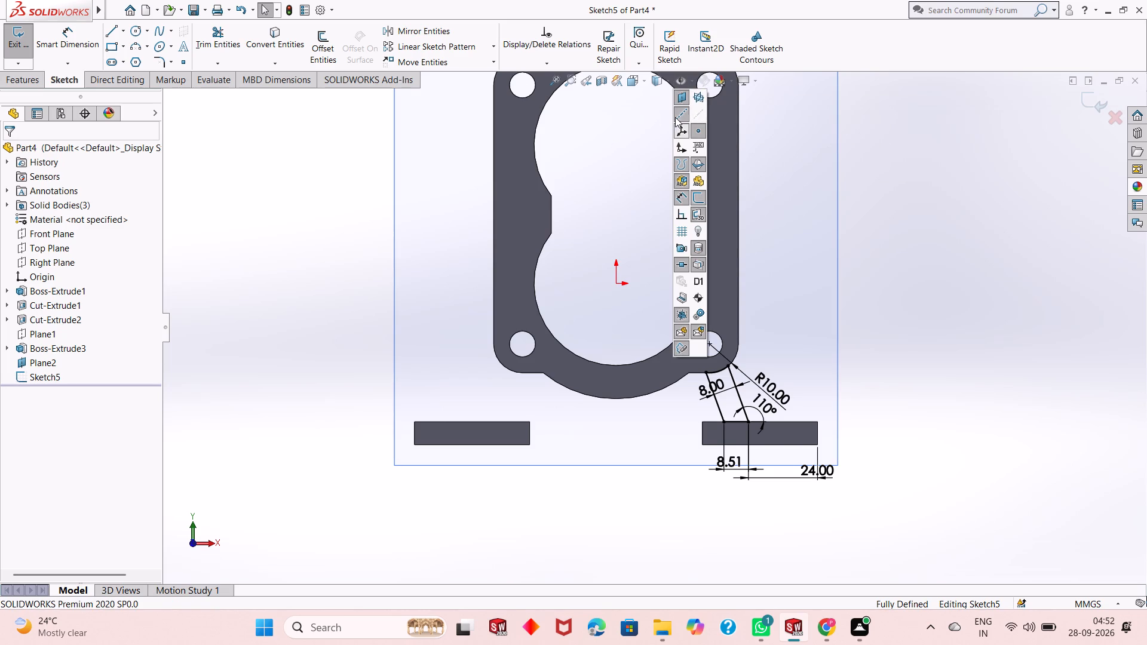
click(680, 117)
click(681, 117)
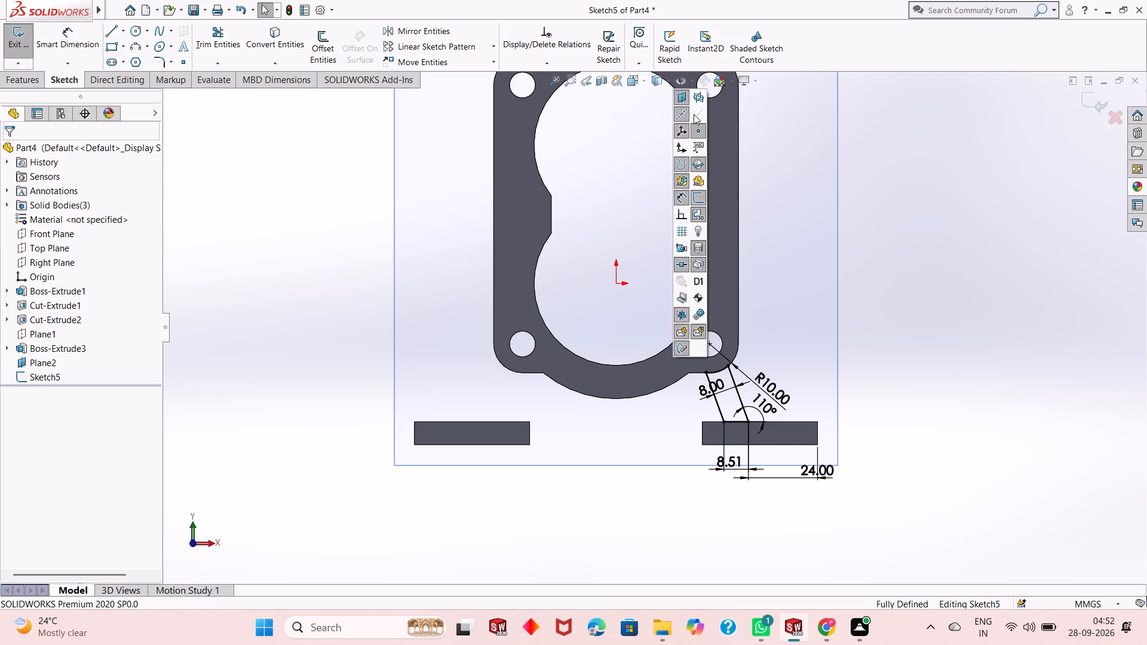
click(699, 114)
click(259, 274)
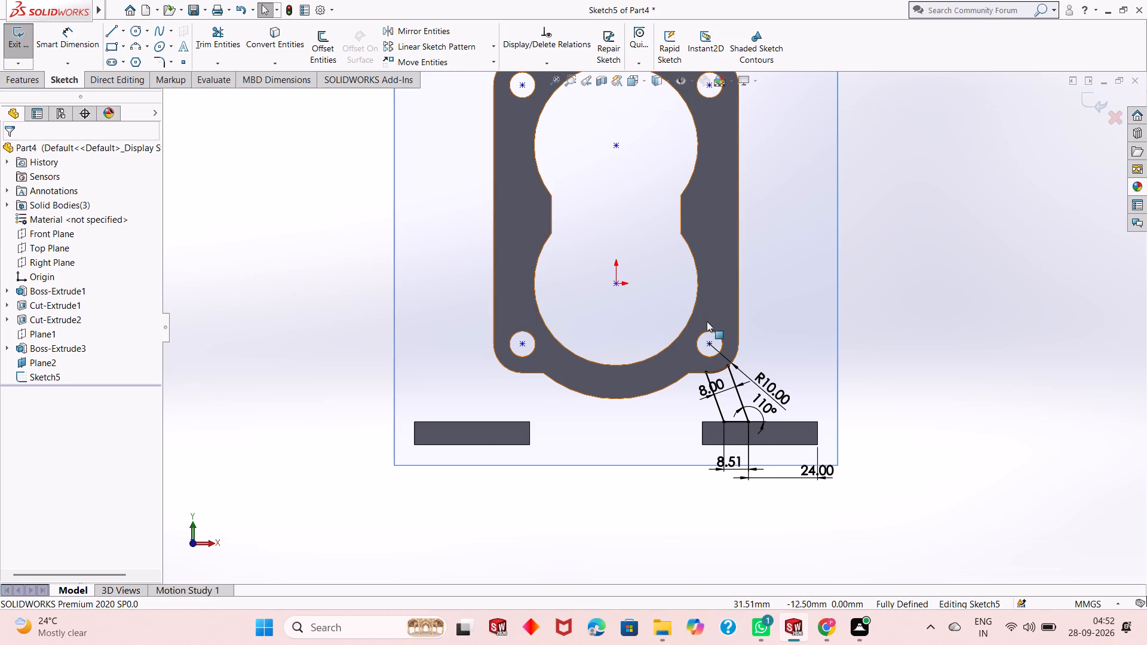
Start mirroring the support profile's sketch entities with Mirror Entities.
click(415, 31)
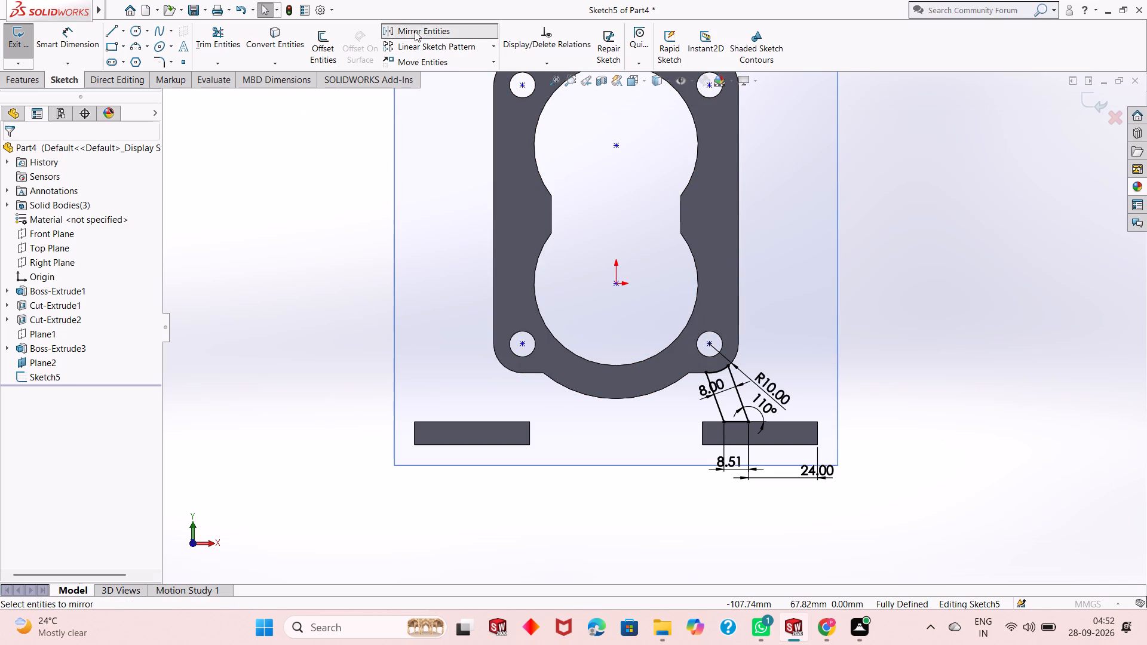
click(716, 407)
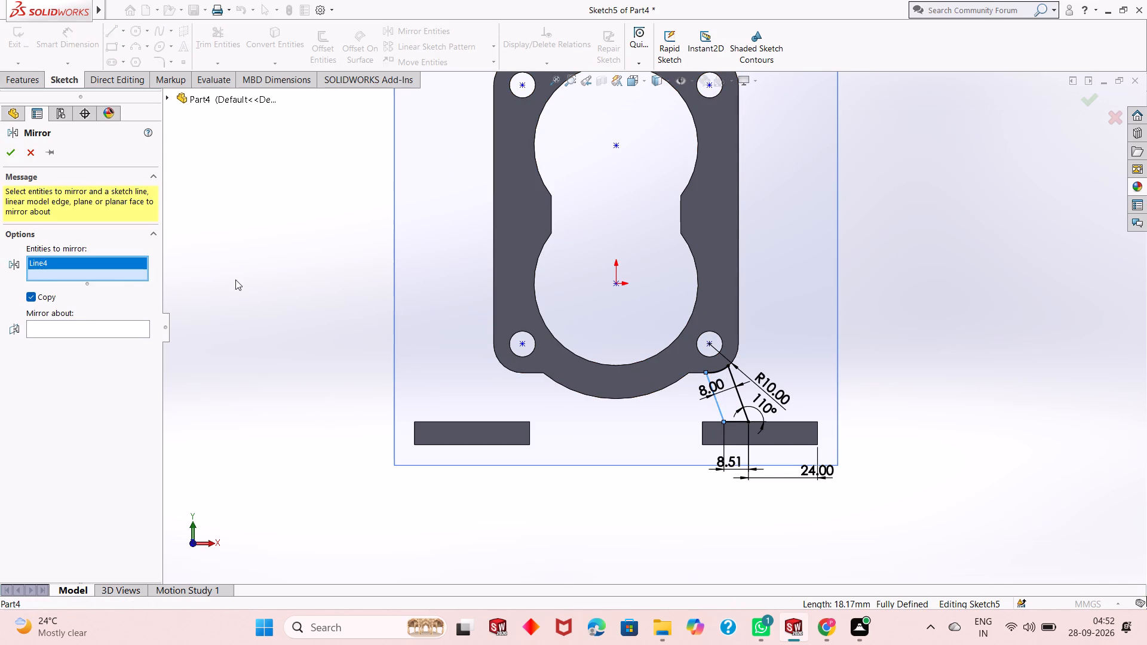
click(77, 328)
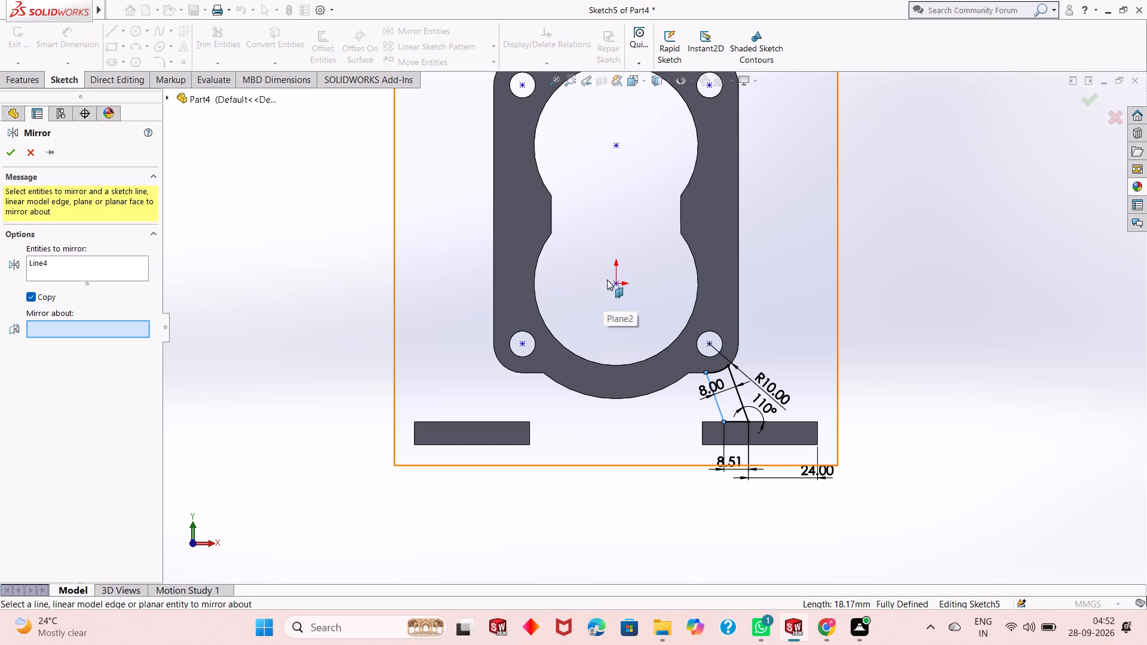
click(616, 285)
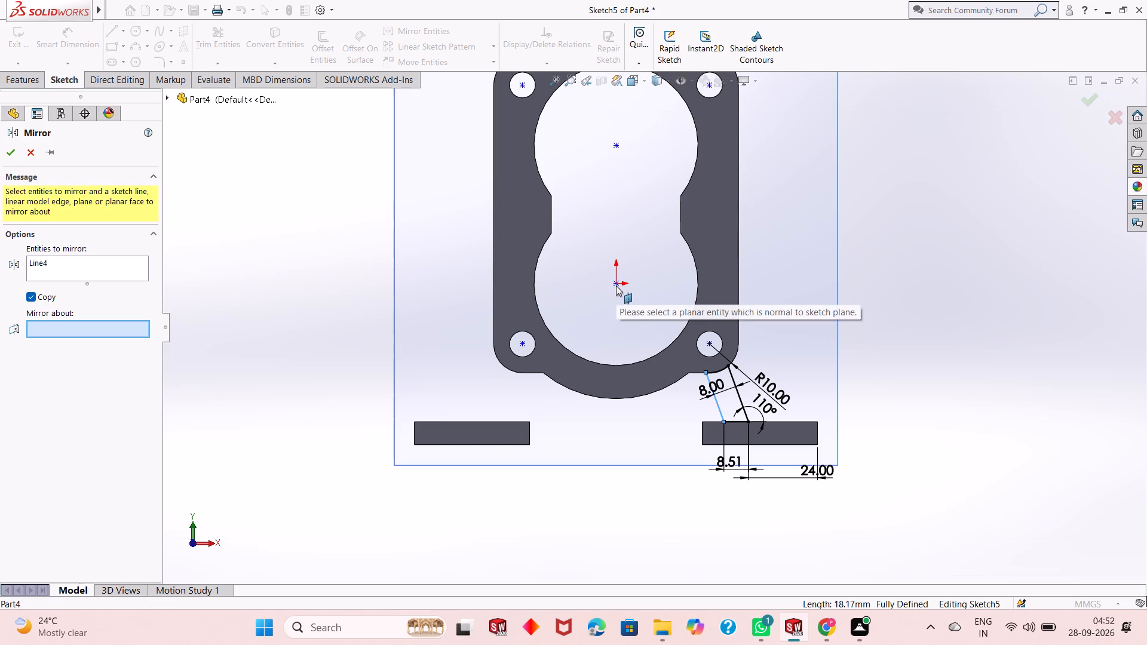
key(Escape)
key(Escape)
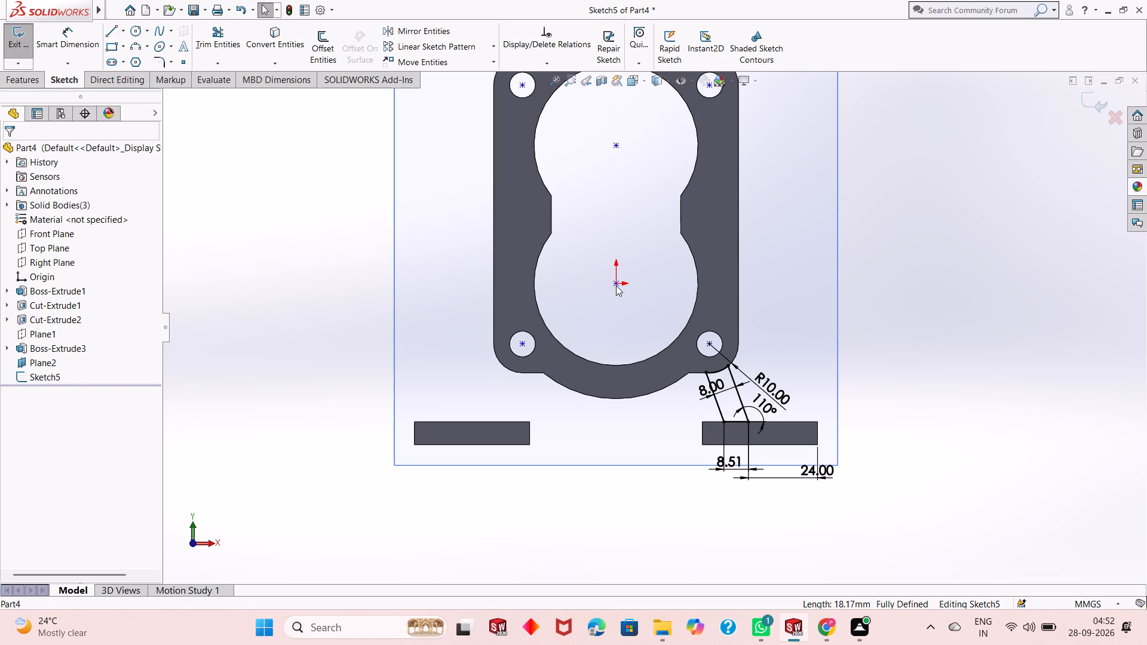
Turn off the display of temporary axes for the model's holes and bores.
click(692, 85)
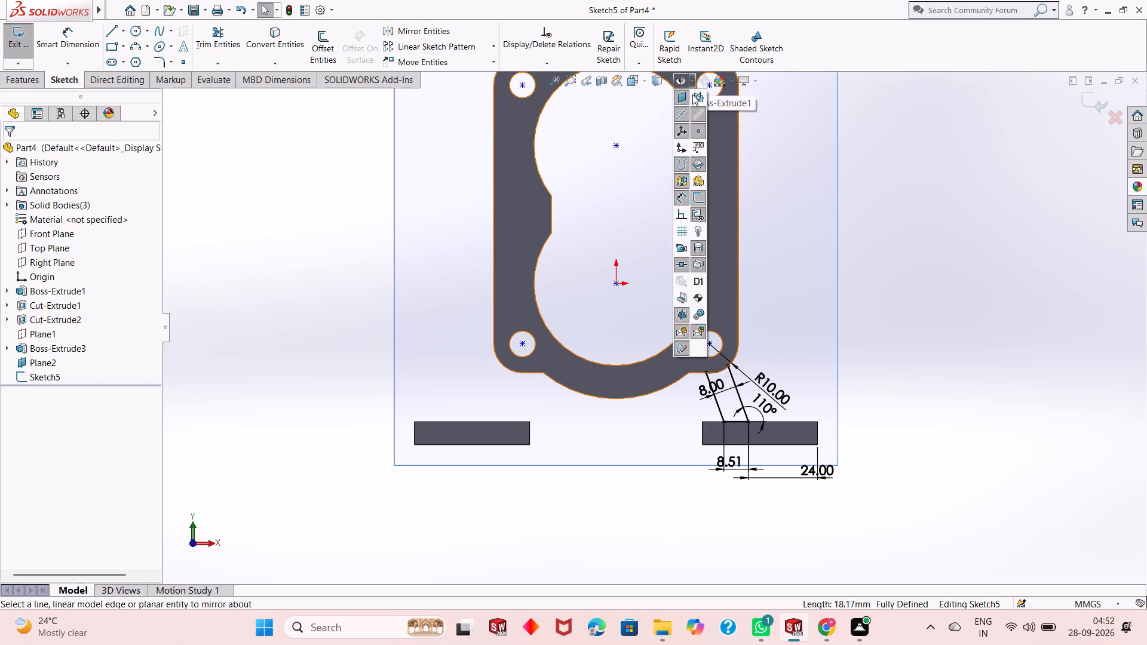
click(694, 116)
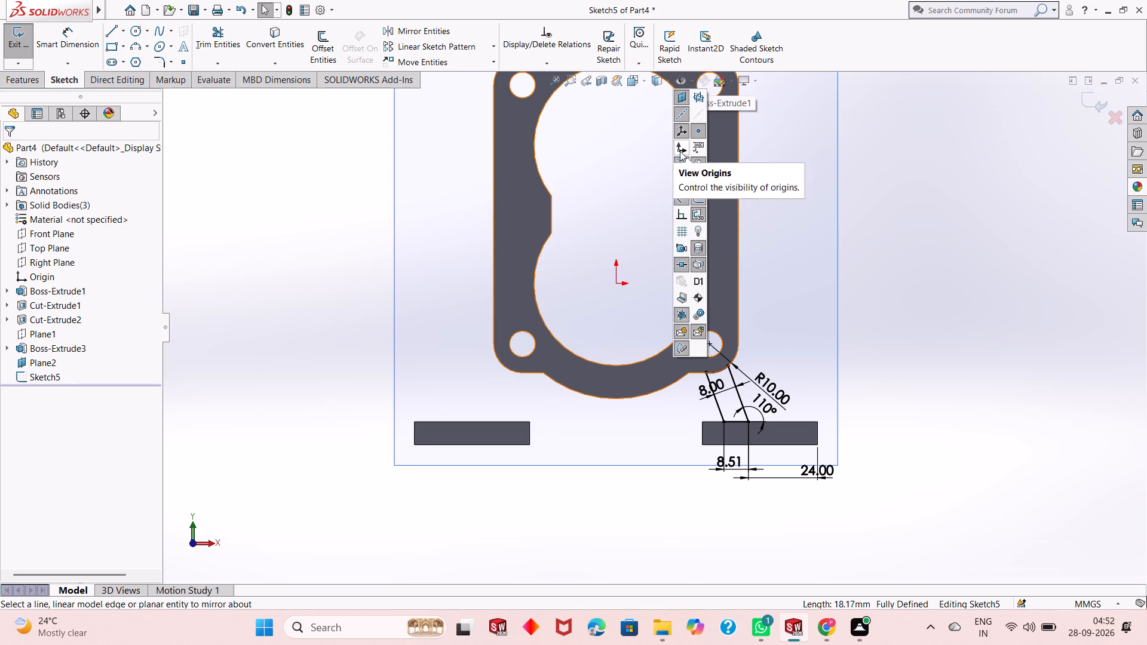
click(262, 282)
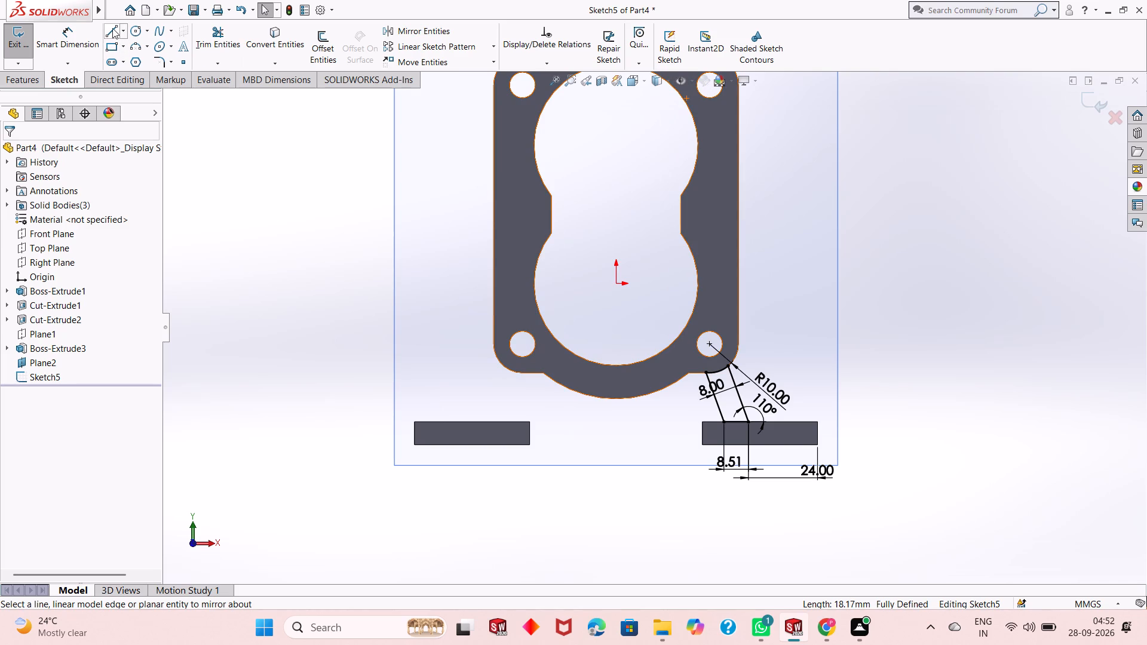
Sketch an inclined line about 37 mm long from the left foot plate's top edge up into the body's lower-left hole.
click(112, 28)
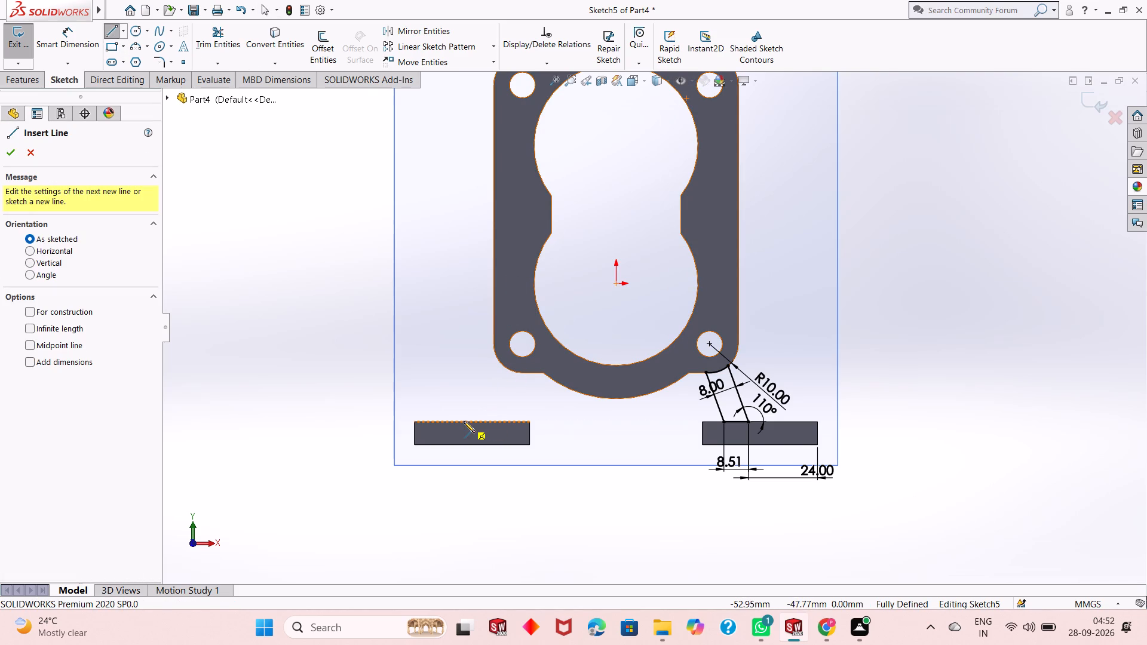
click(461, 421)
click(521, 335)
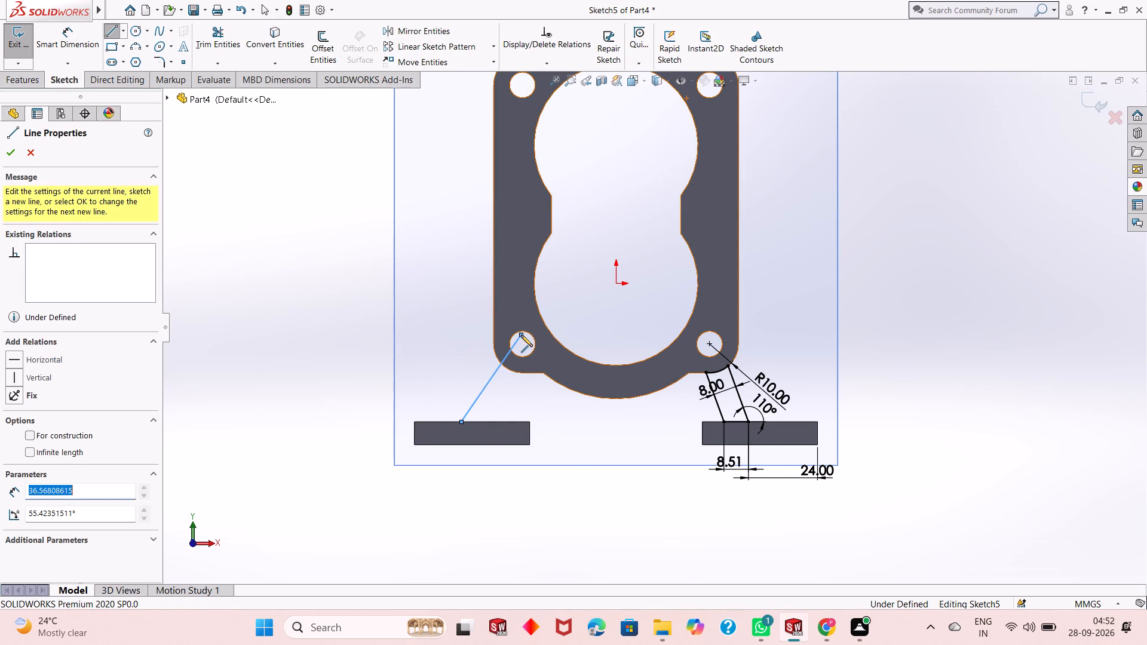
right_click(521, 335)
click(539, 339)
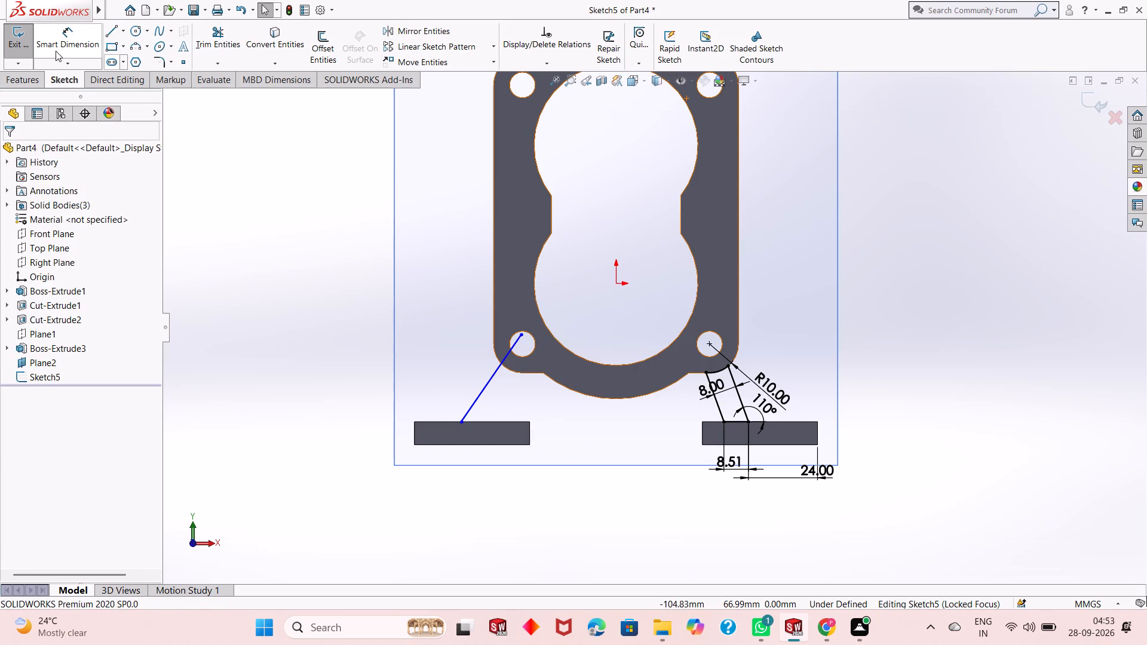
Dimension the inclined line's lower endpoint 24 mm from the left foot plate's outer edge.
click(45, 41)
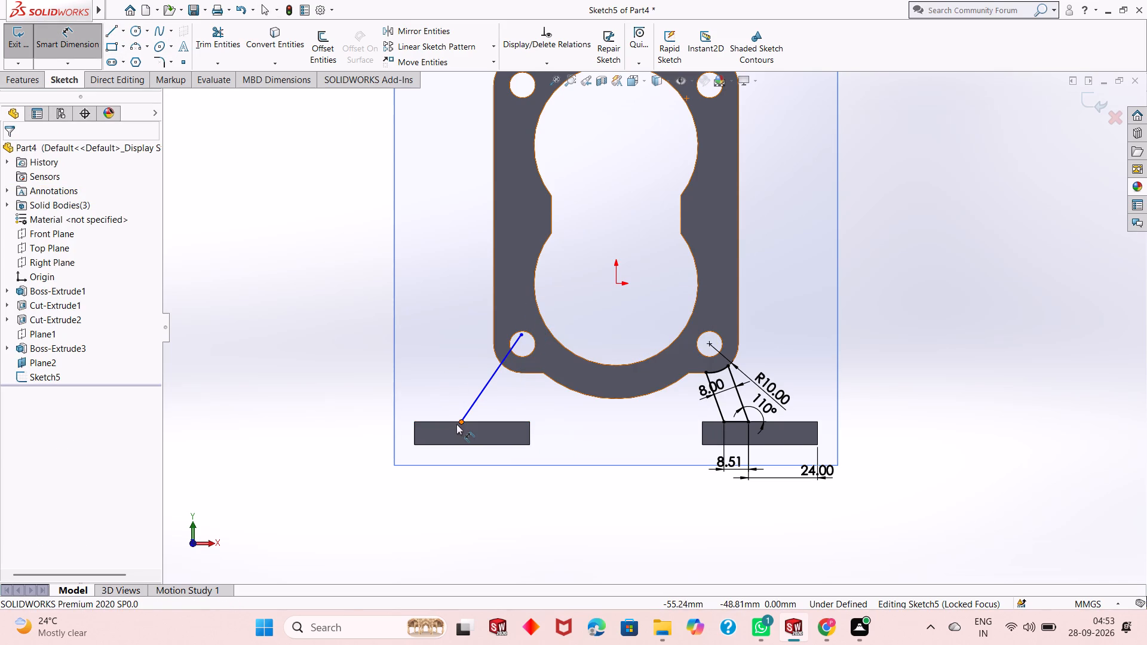
click(459, 425)
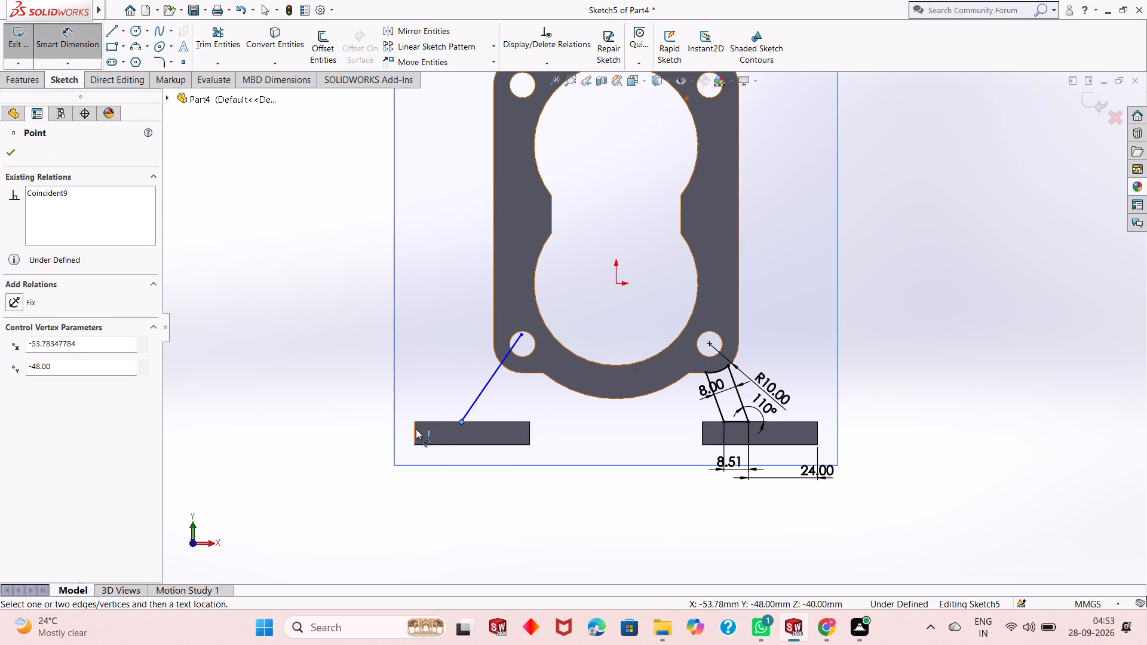
click(415, 429)
click(426, 496)
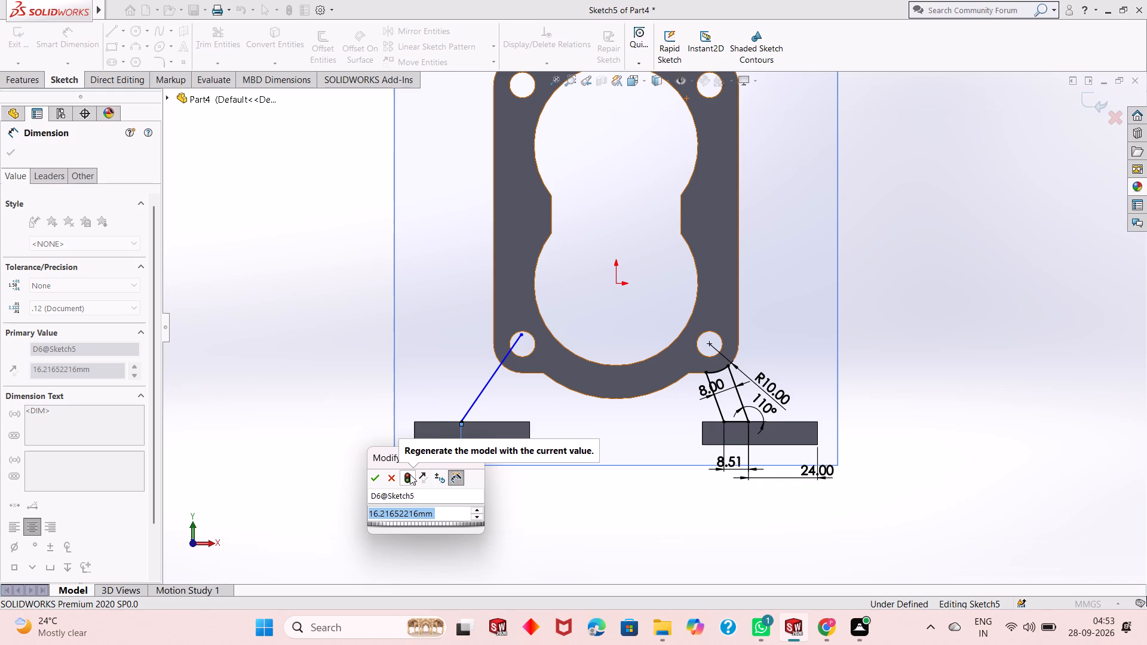
text(21)
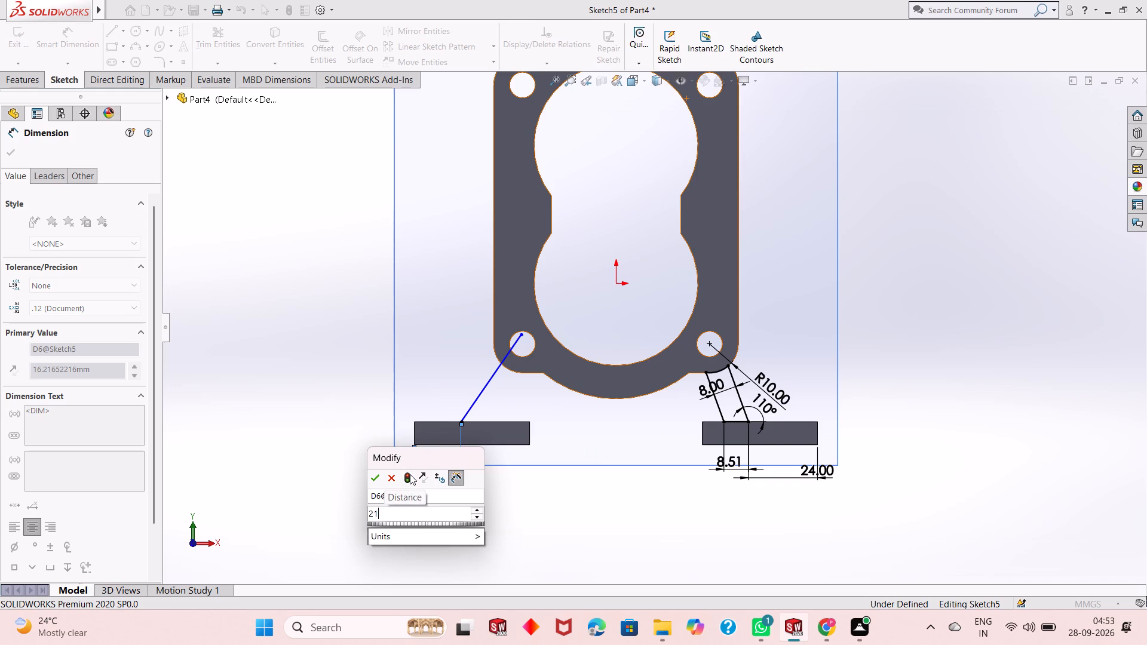
key(BackSpace)
key(4)
key(Return)
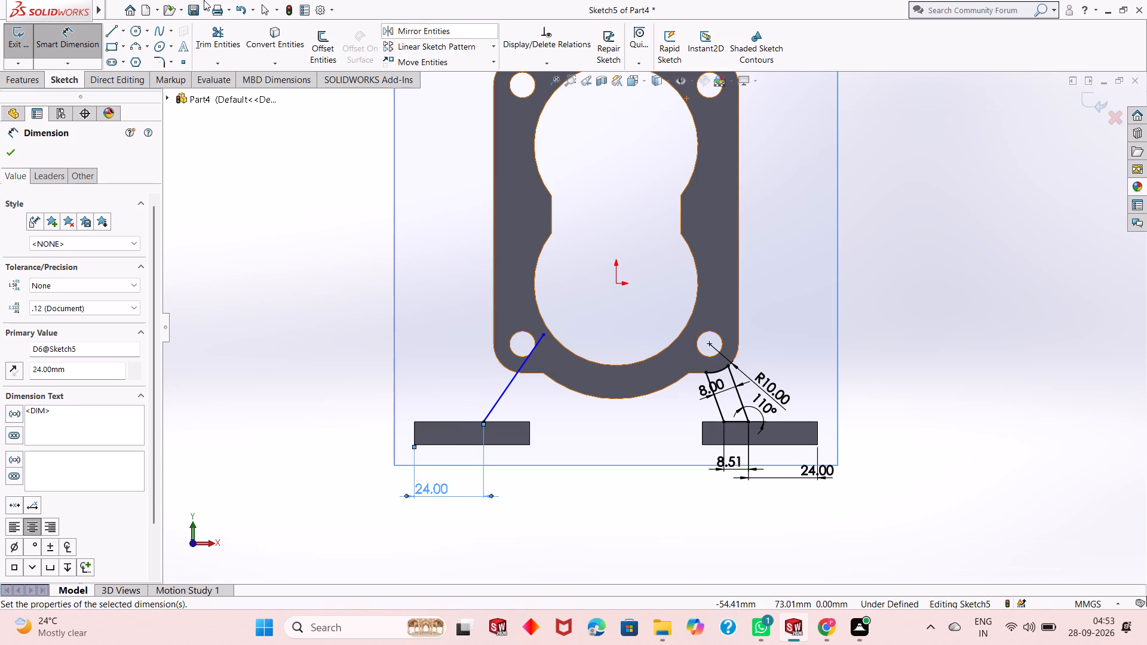
click(7, 150)
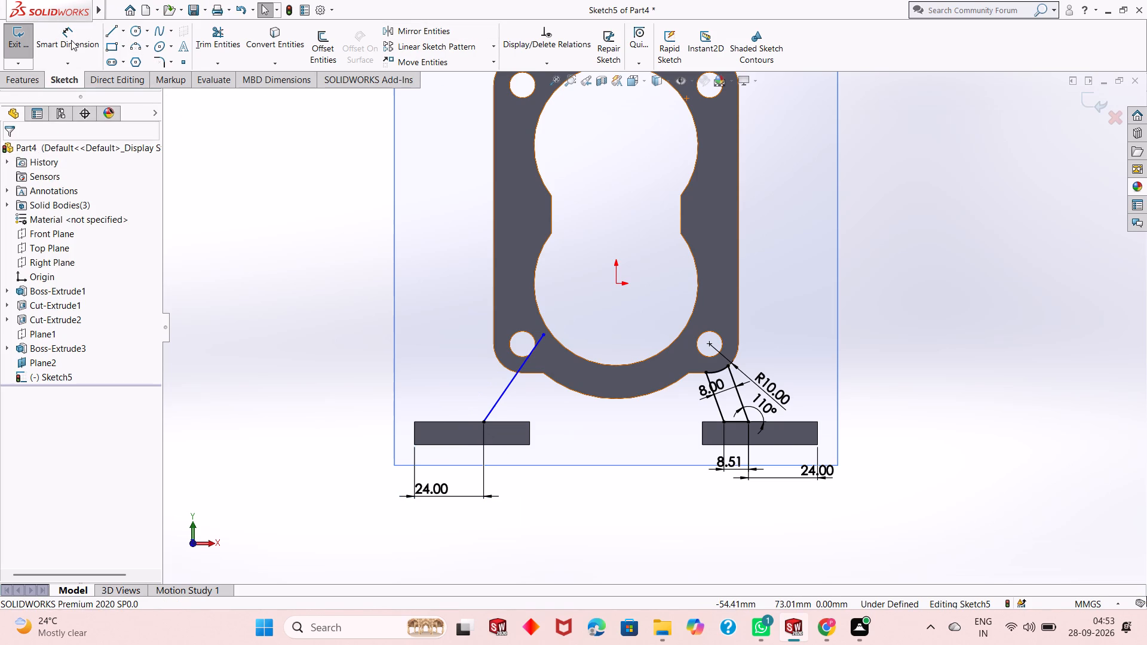
Dimension the angle between the inclined line and the left foot plate's top edge as 110°.
click(70, 40)
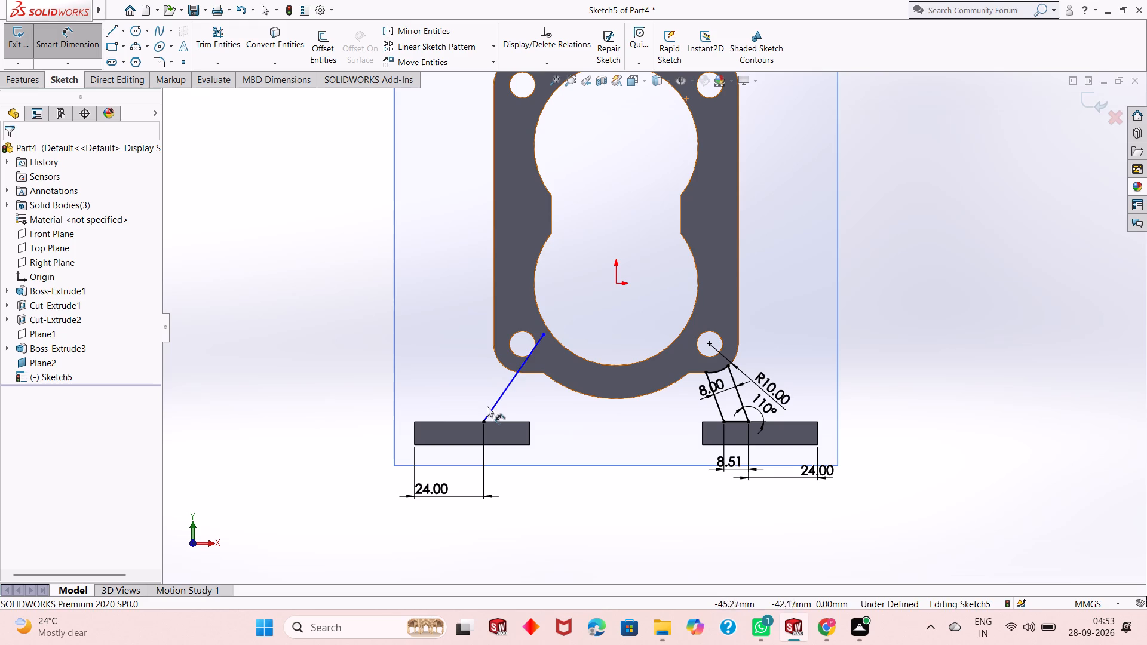
click(494, 407)
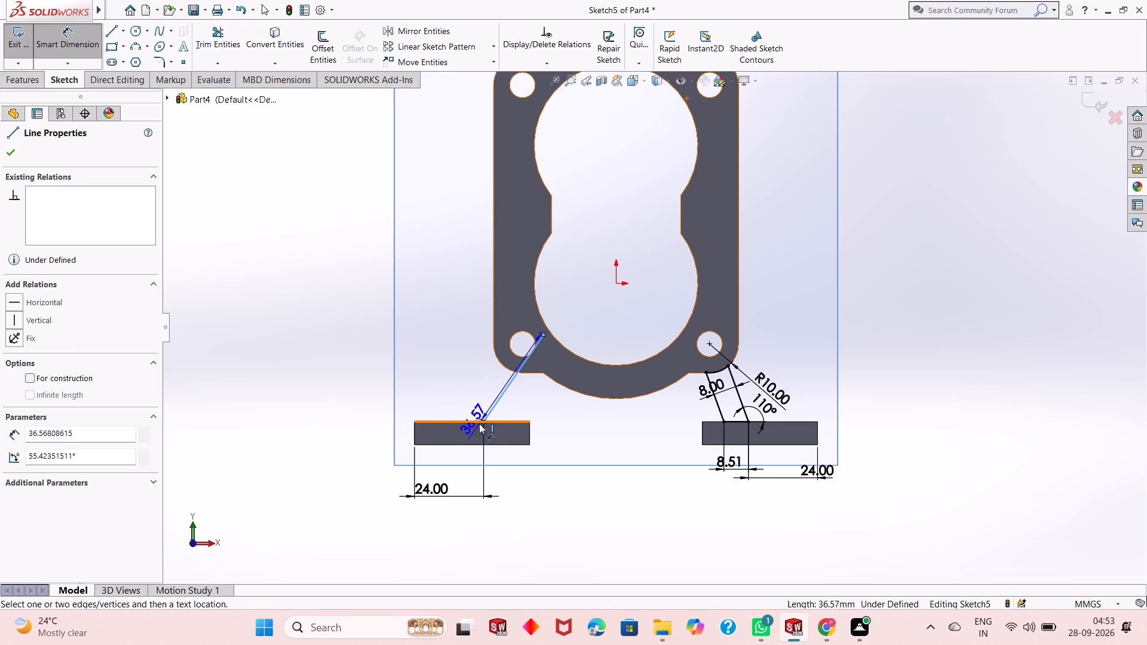
click(482, 422)
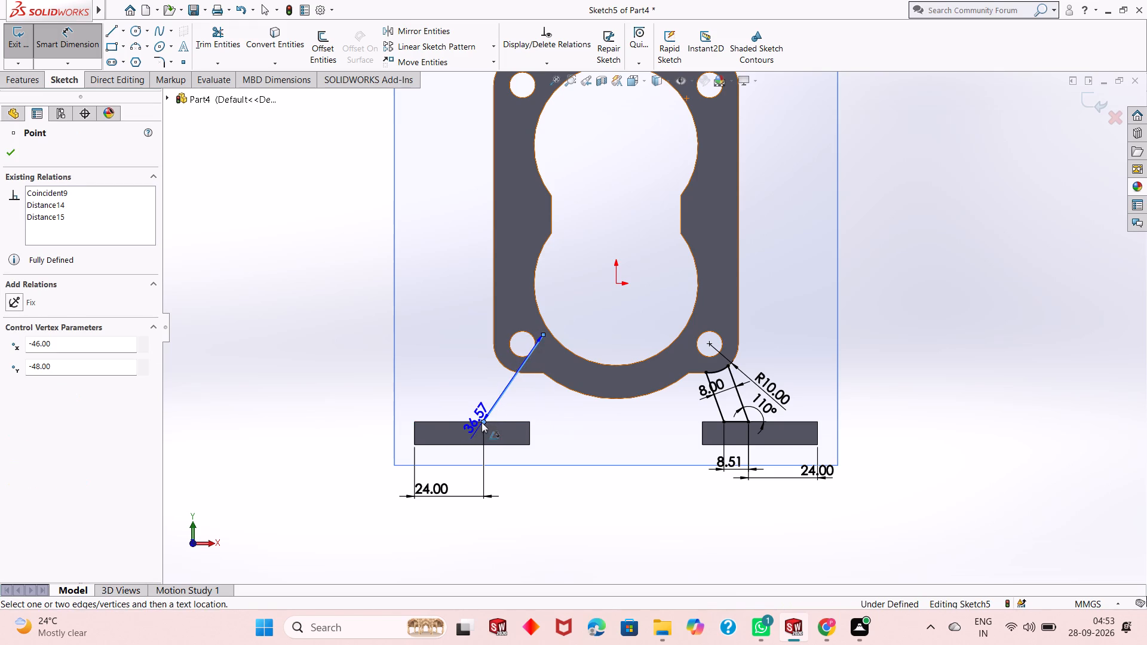
click(449, 418)
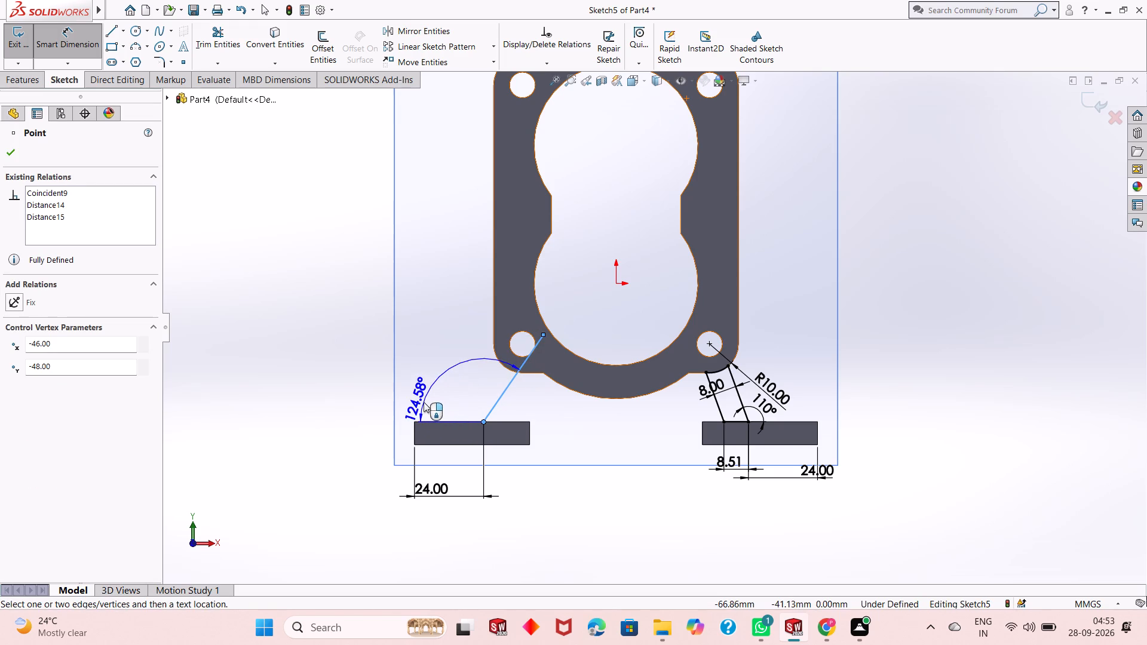
text(110)
key(Return)
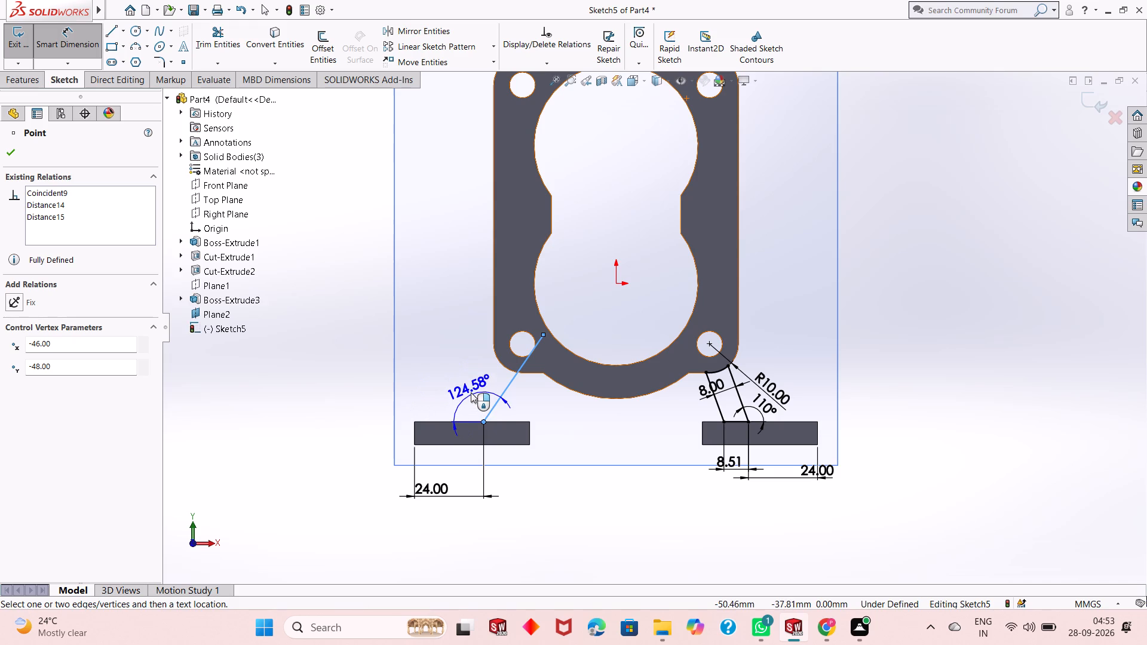
click(471, 392)
text(110.)
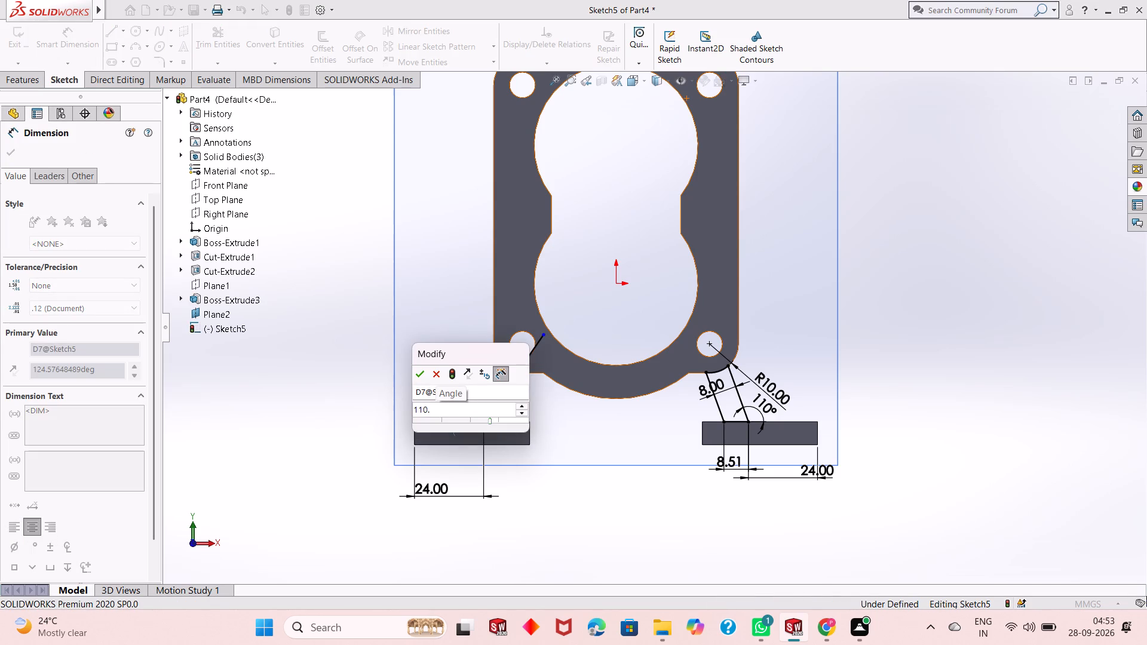
key(BackSpace)
key(Return)
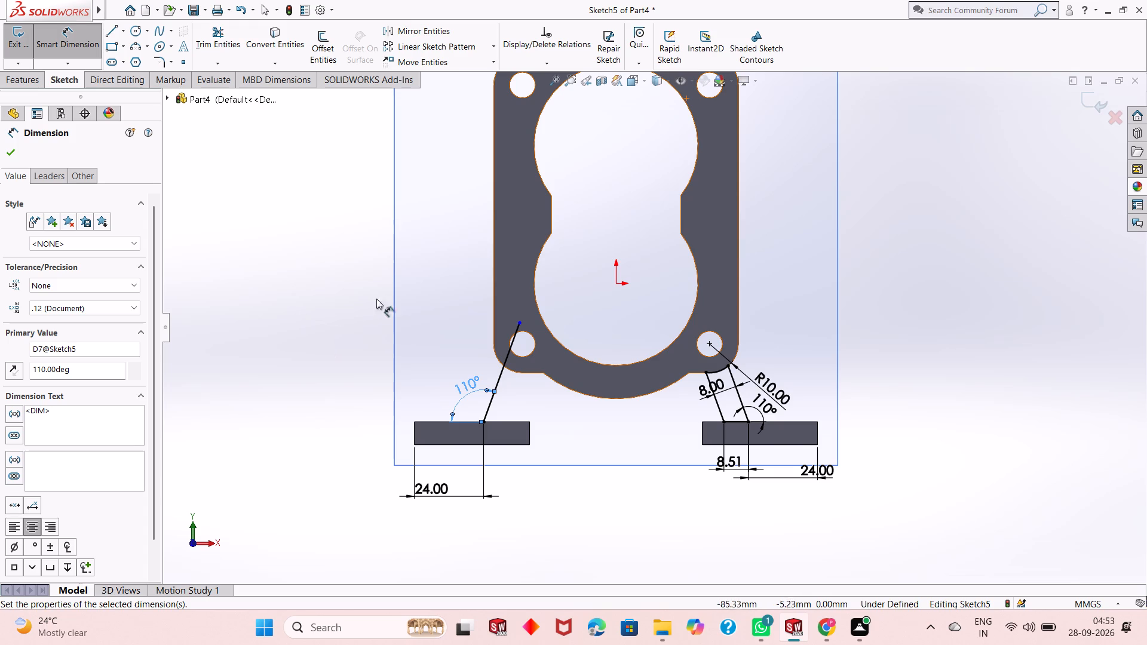
scroll(387, 298, down, 1)
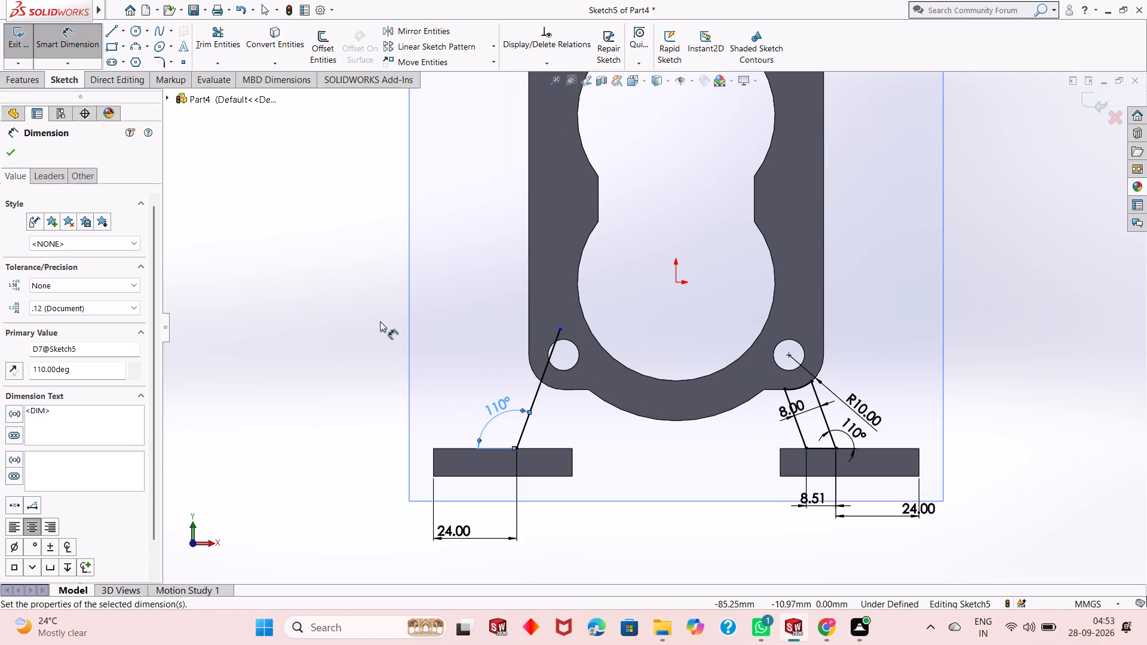
scroll(616, 431, up, 1)
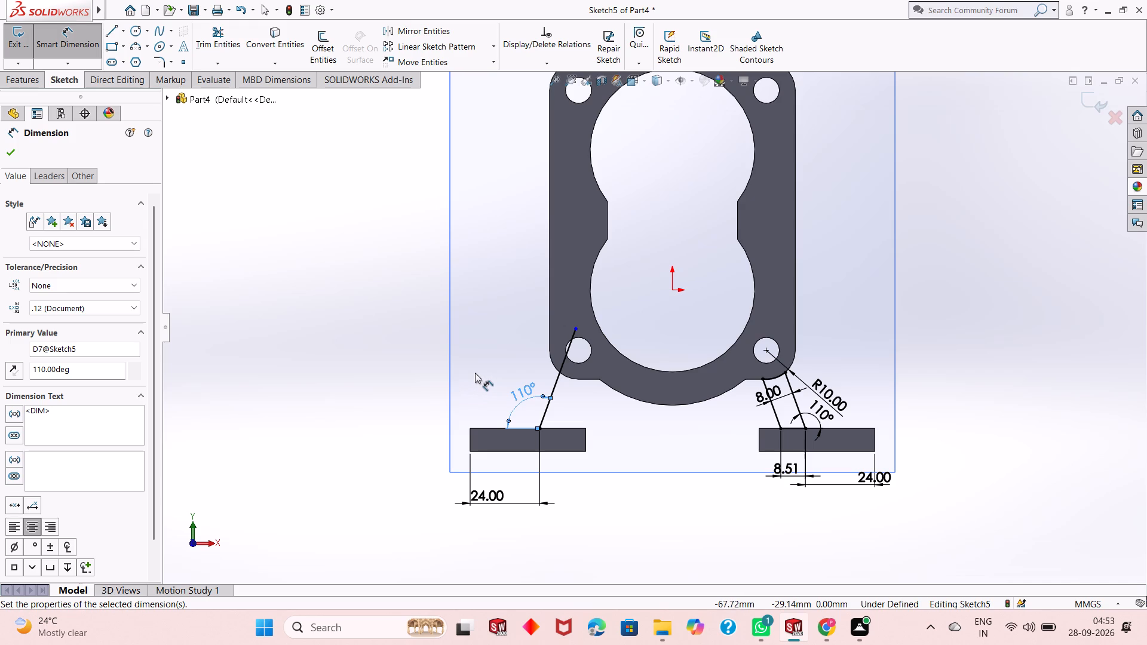
right_click(421, 364)
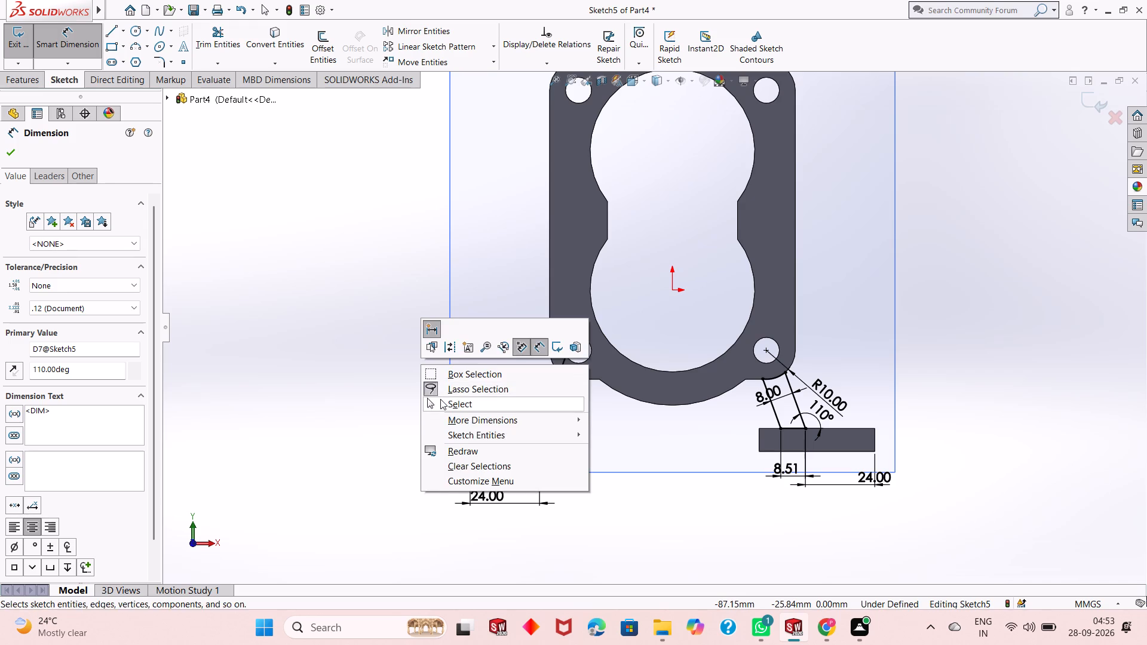
click(441, 400)
Offset the left inclined line 8 mm toward the middle of the part, with the dimension added.
click(307, 50)
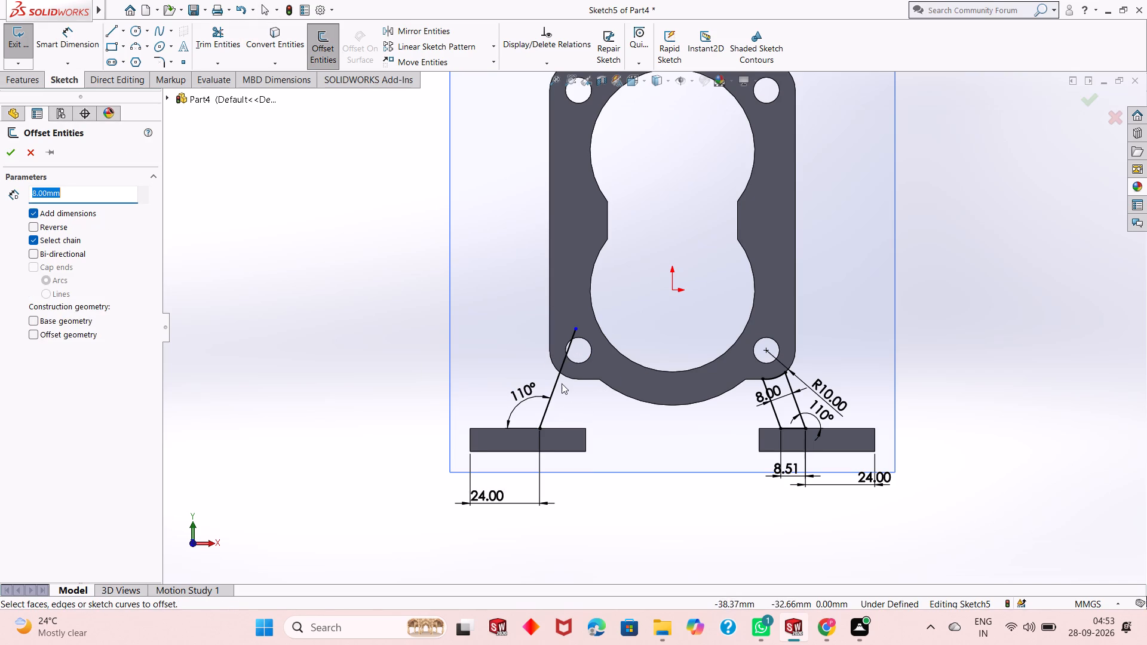
click(558, 379)
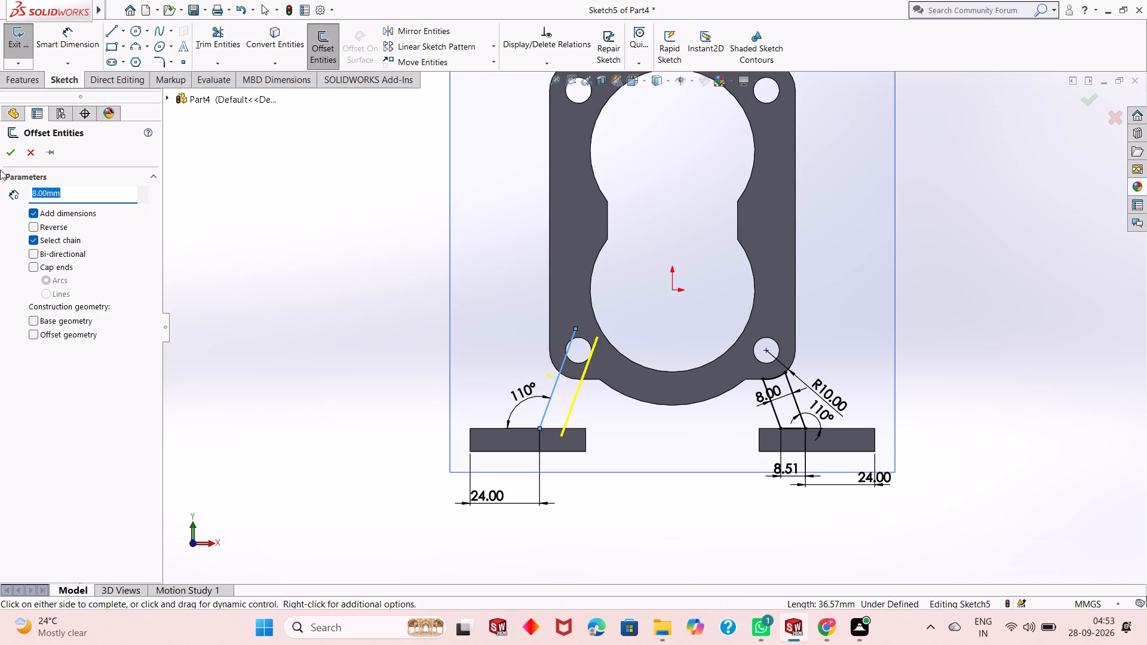
click(17, 144)
Sketch a 10 mm radius circle centred on the body's lower-left hole, matching the rounded corner.
click(133, 35)
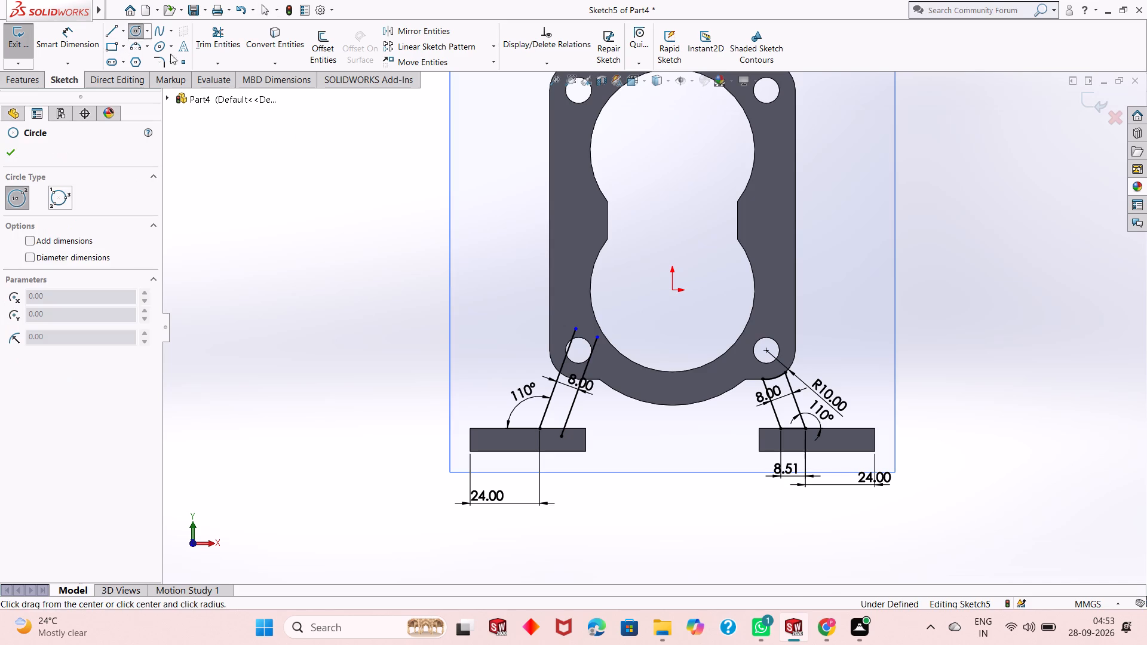
click(579, 349)
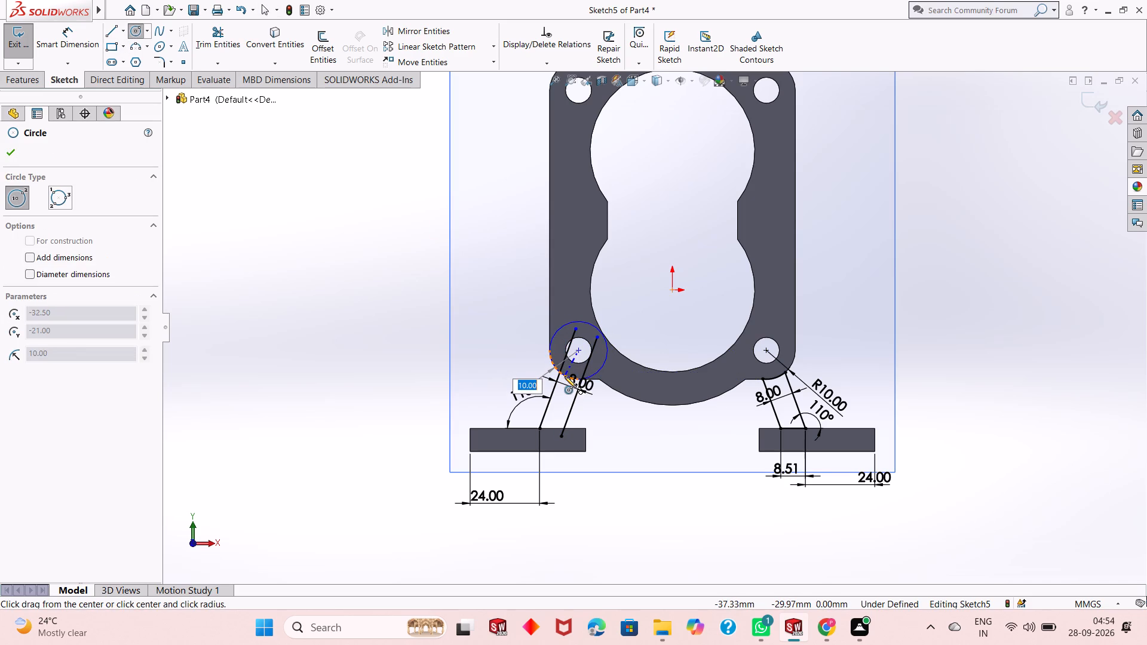
click(565, 376)
right_click(367, 285)
click(399, 297)
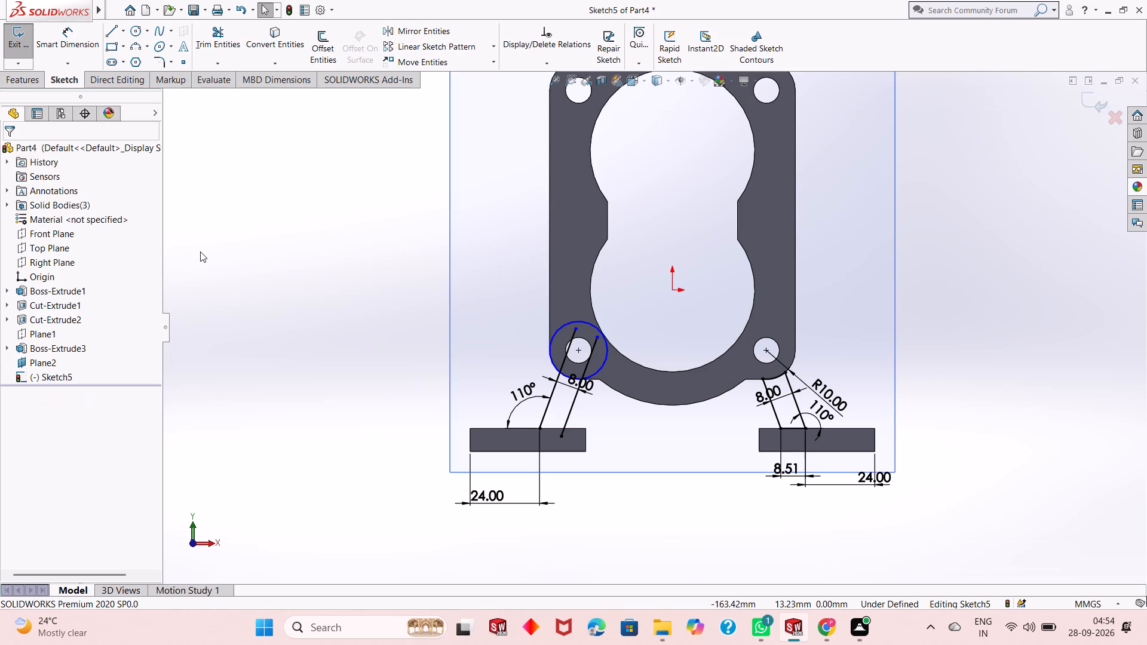
Sketch a horizontal line about 12.5 mm long along the left foot plate's top edge, from the inclined line's lower endpoint past the offset line.
click(115, 35)
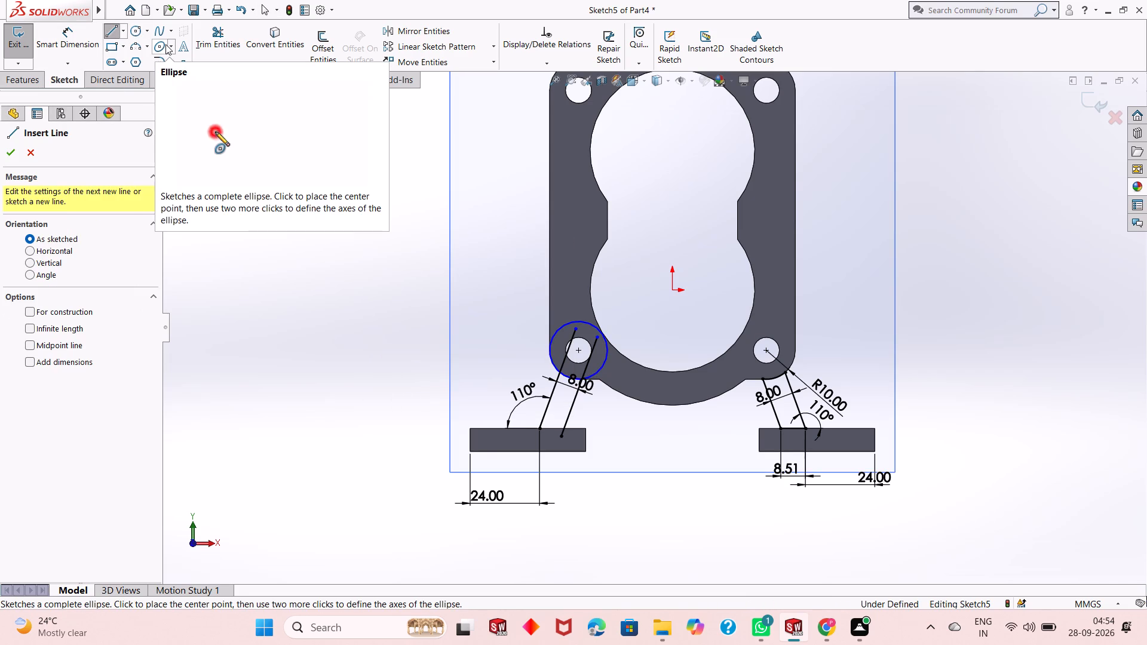
scroll(565, 430, down, 4)
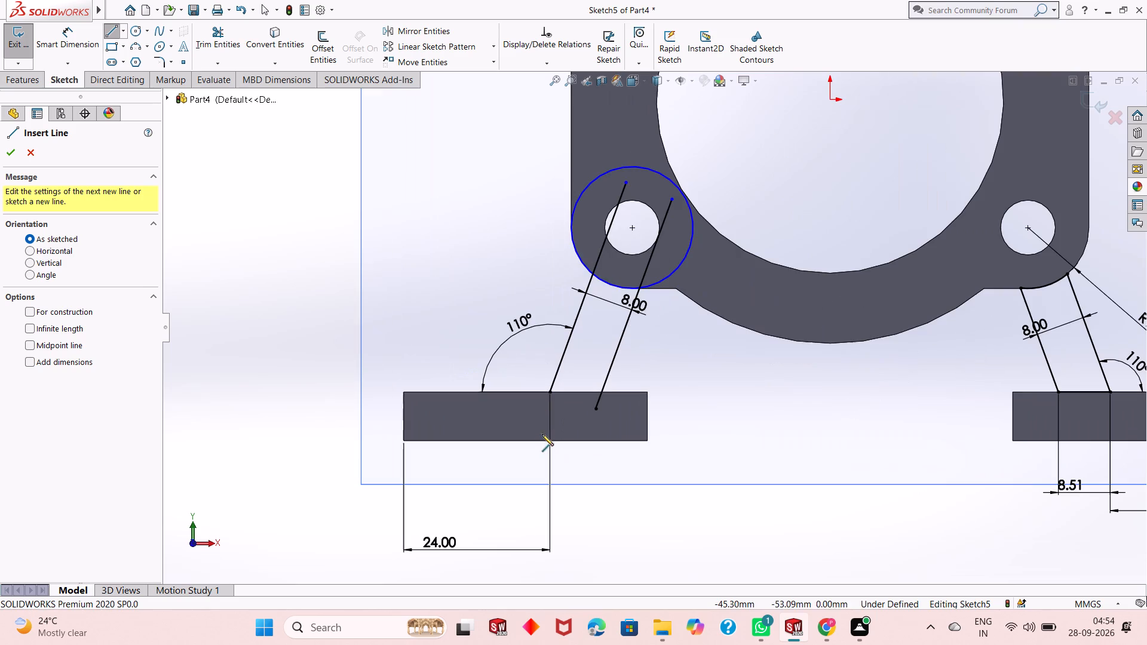
click(551, 394)
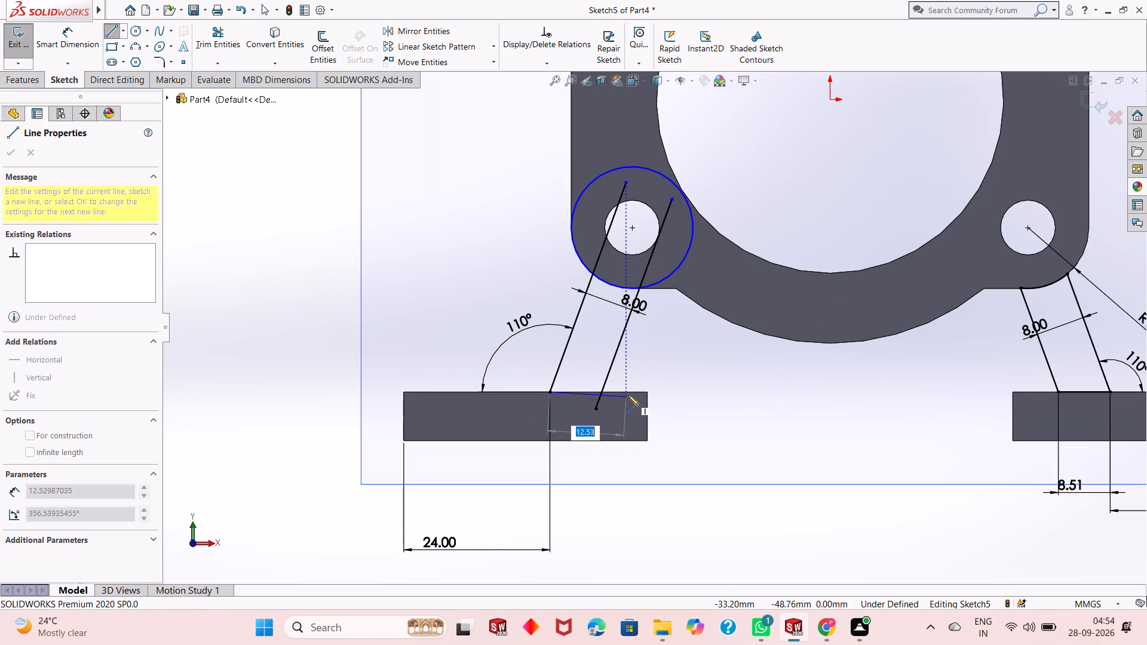
click(628, 393)
right_click(649, 379)
click(691, 384)
scroll(585, 381, up, 1)
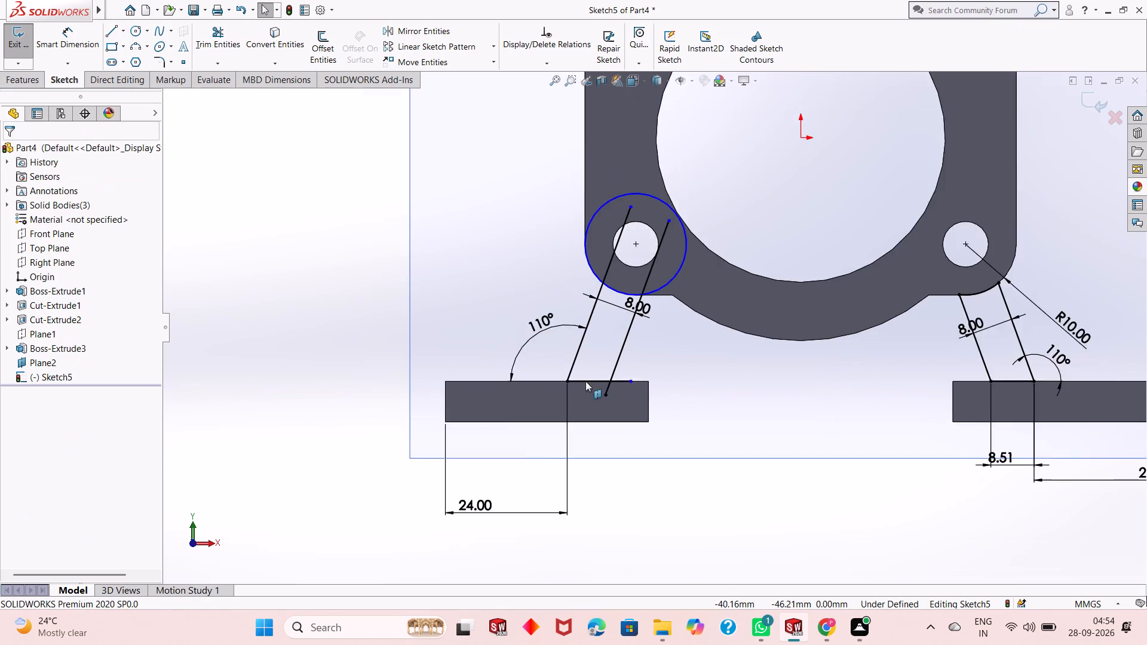
scroll(585, 381, up, 2)
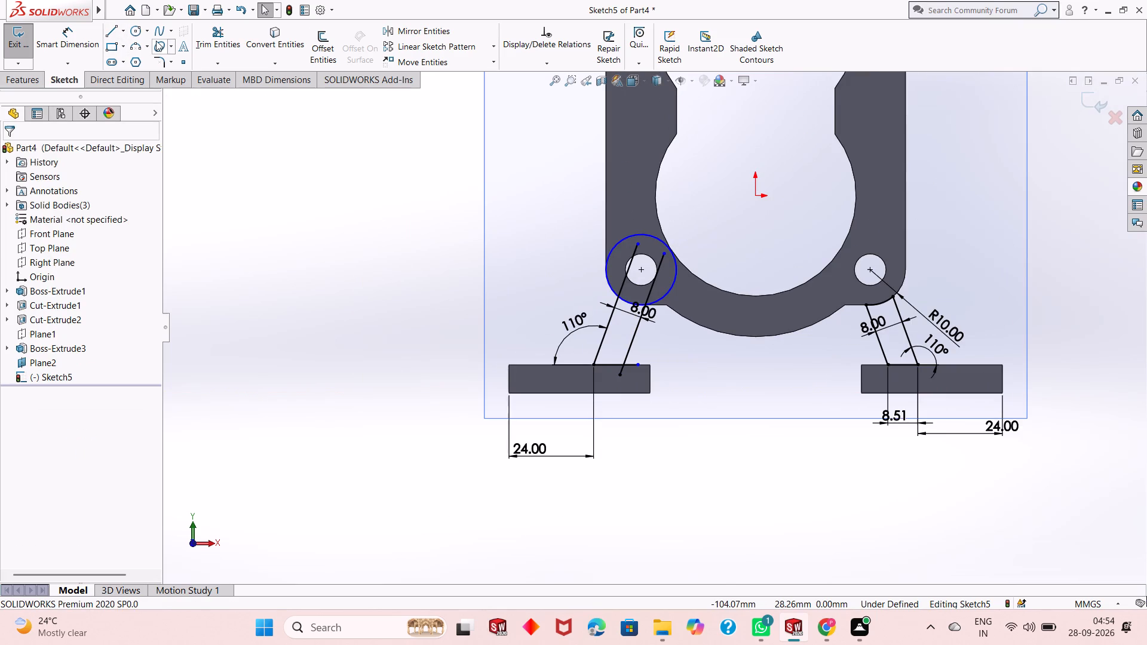
Trim the circle, both inclined lines and the horizontal line to leave a closed left support profile between body and foot plate.
click(207, 39)
scroll(526, 202, down, 2)
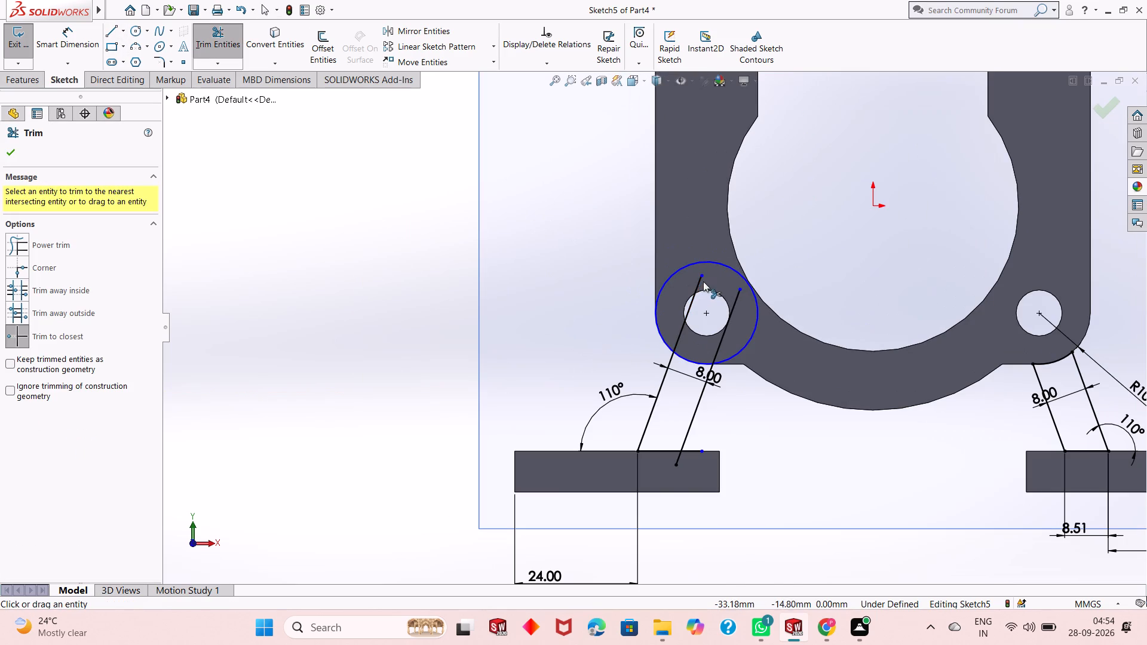
click(700, 284)
click(738, 294)
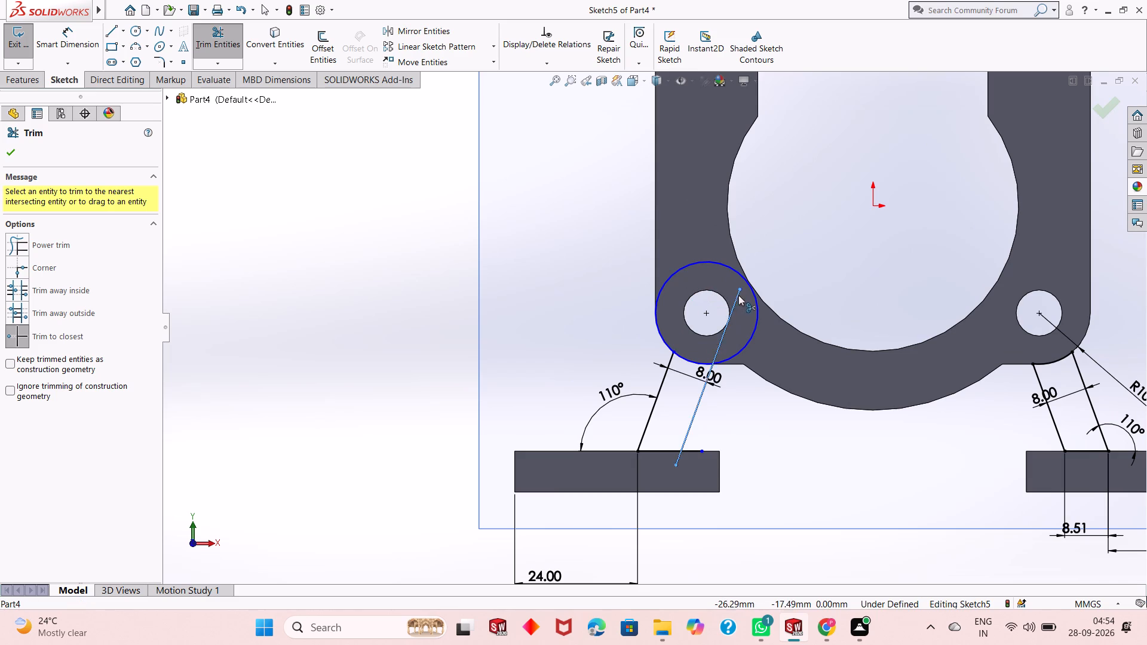
scroll(697, 360, down, 2)
click(661, 232)
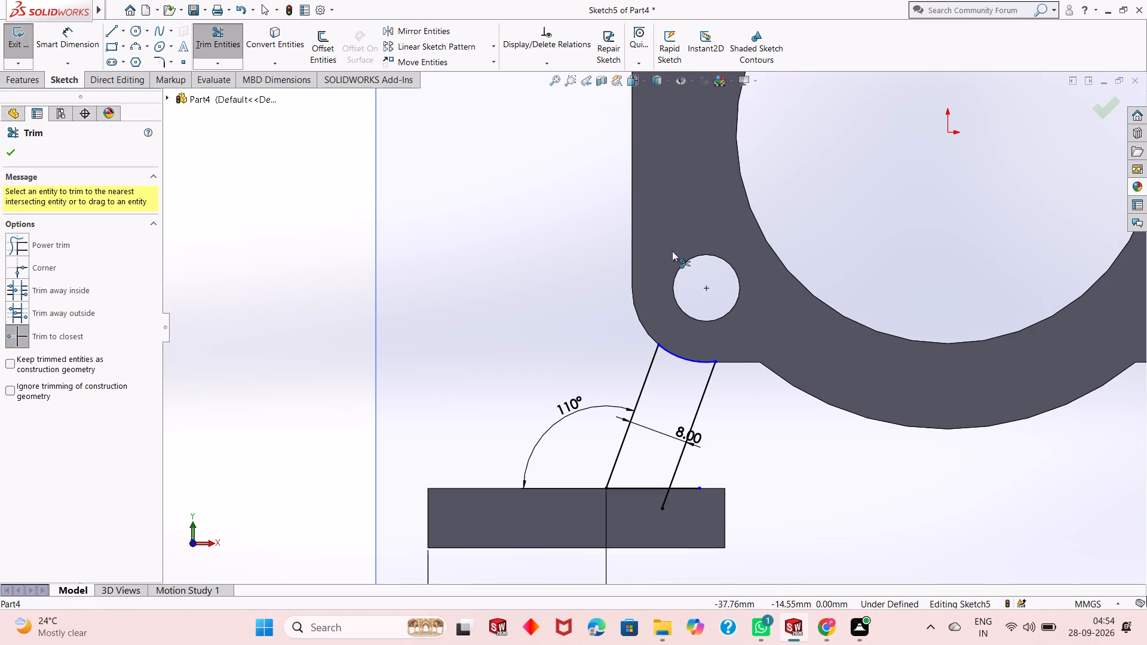
click(665, 502)
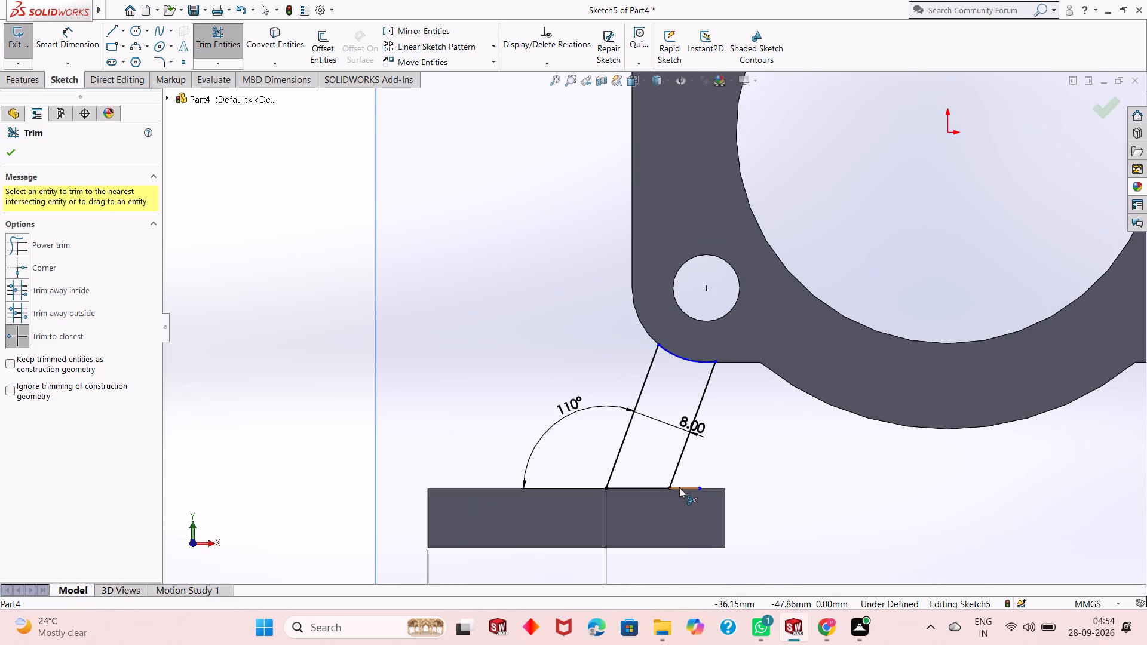
click(681, 487)
scroll(647, 451, up, 4)
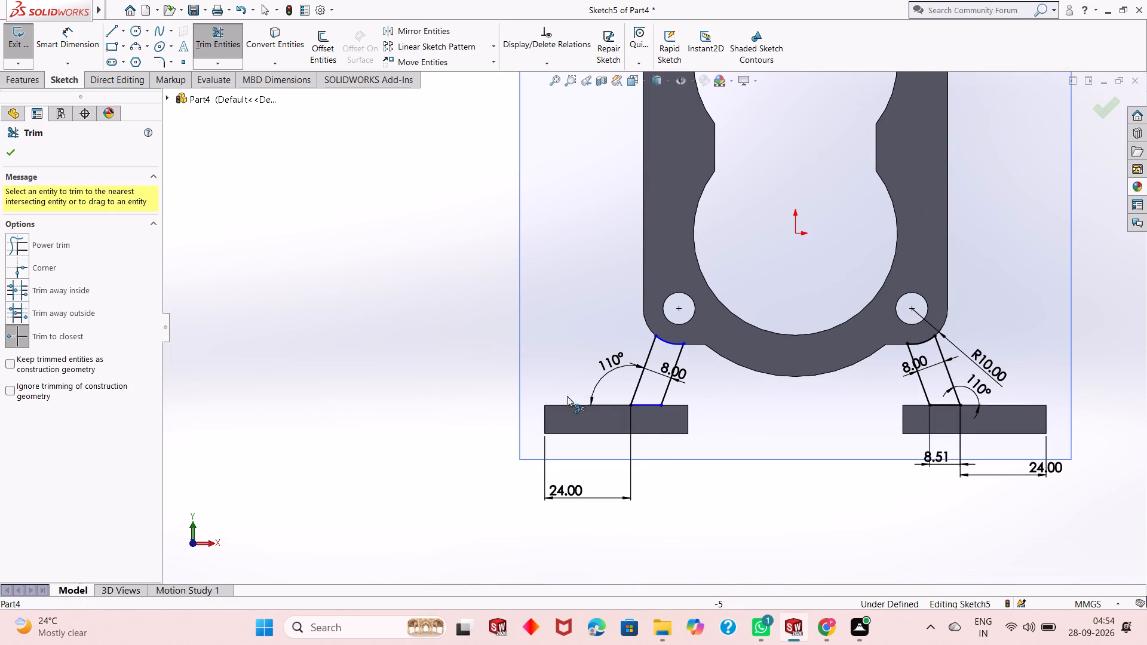
right_click(385, 366)
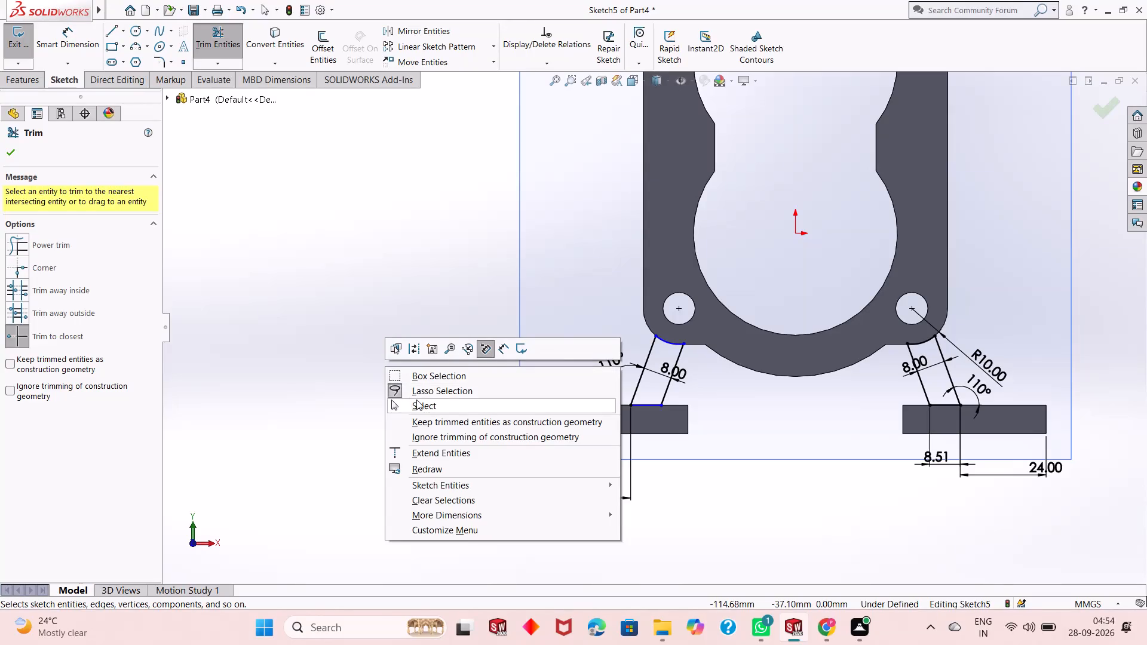
click(421, 404)
Dimension the length of the left support profile's bottom line.
scroll(646, 372, down, 3)
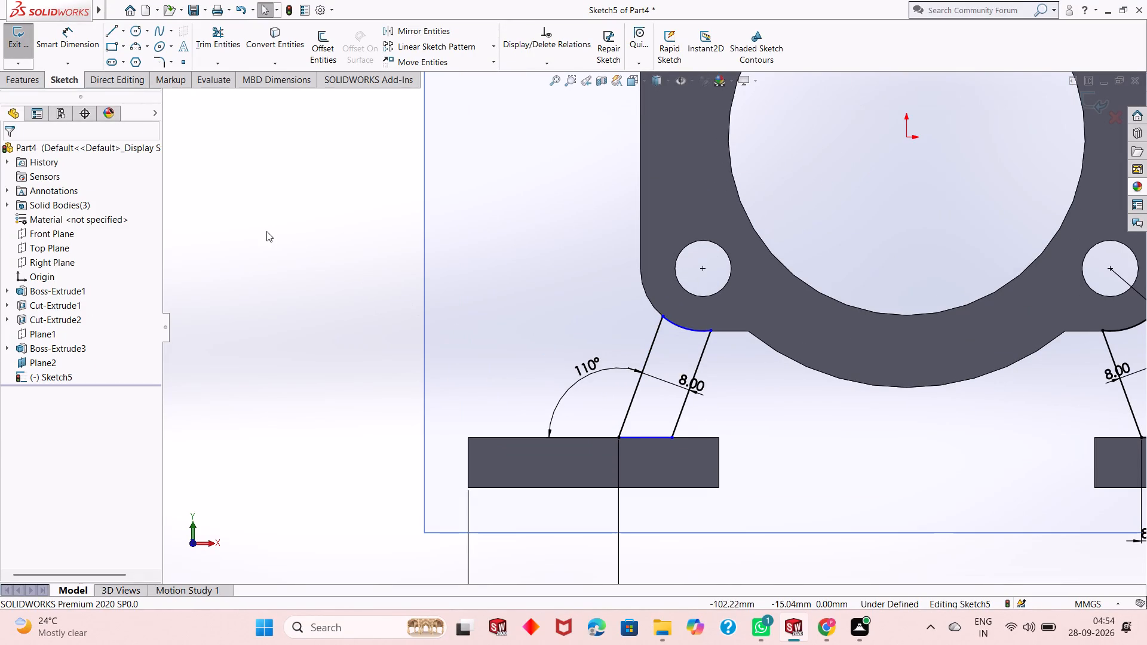
click(84, 44)
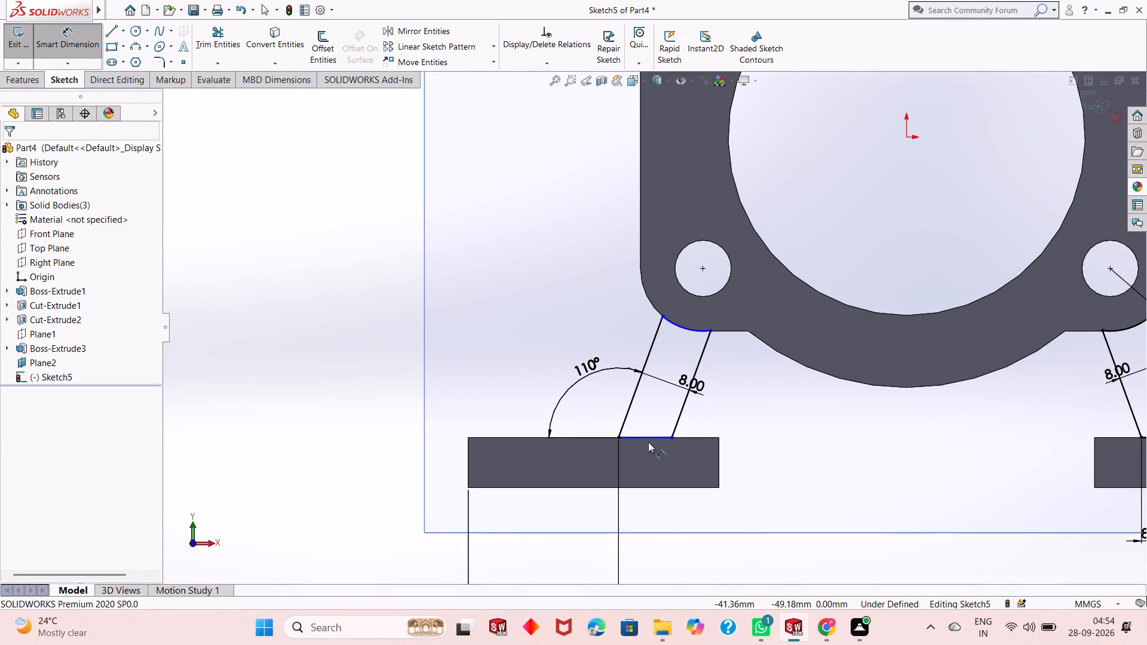
click(649, 438)
click(672, 529)
click(640, 512)
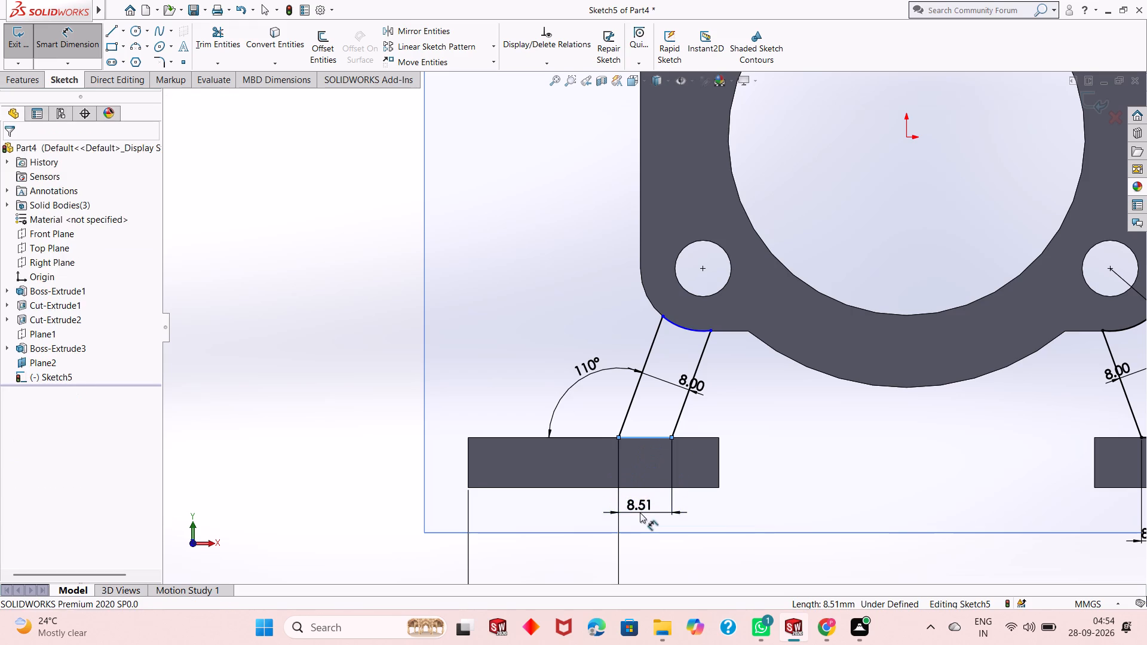
click(593, 499)
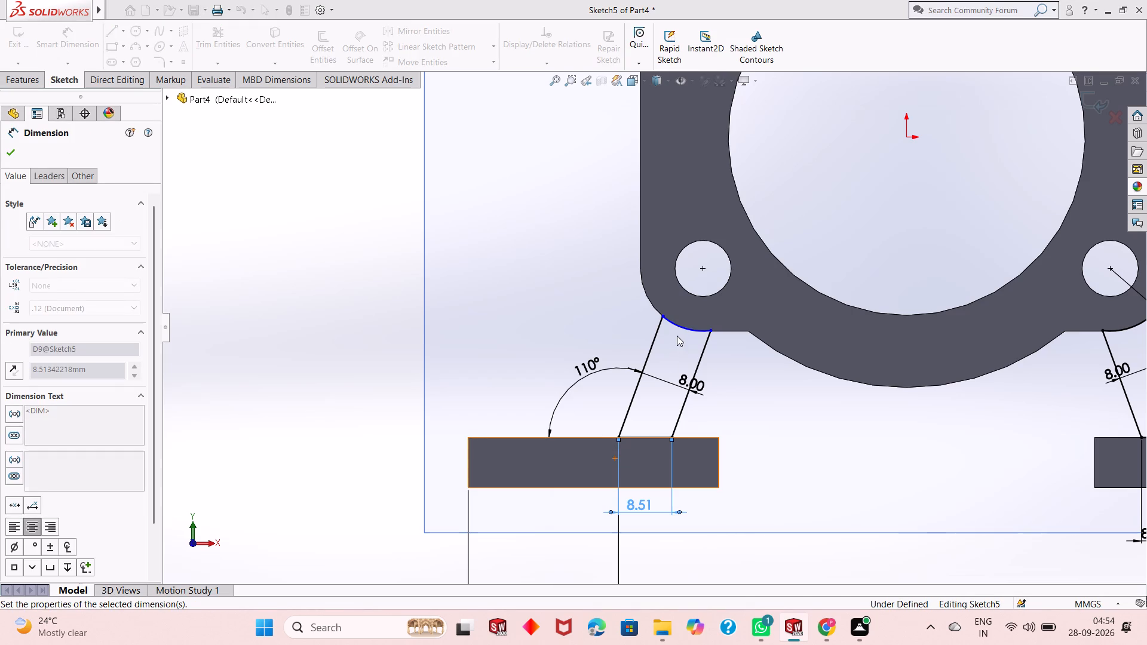
Dimension the radius of the arc at the top of the left support profile.
click(686, 331)
click(725, 392)
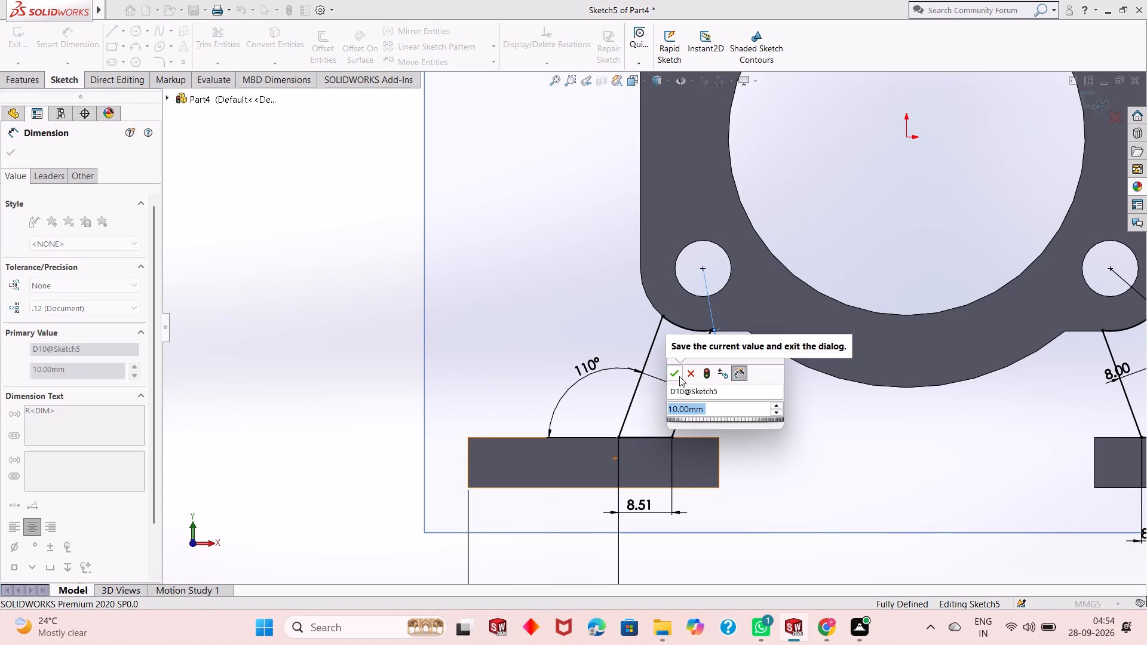
click(679, 376)
scroll(725, 343, up, 3)
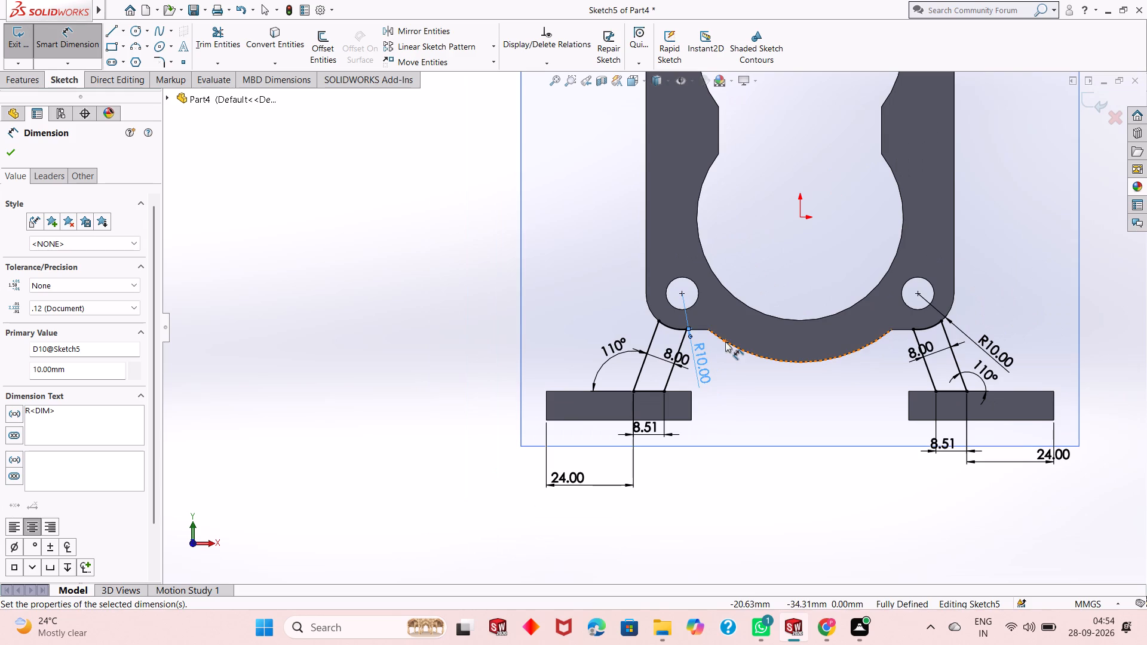
click(10, 149)
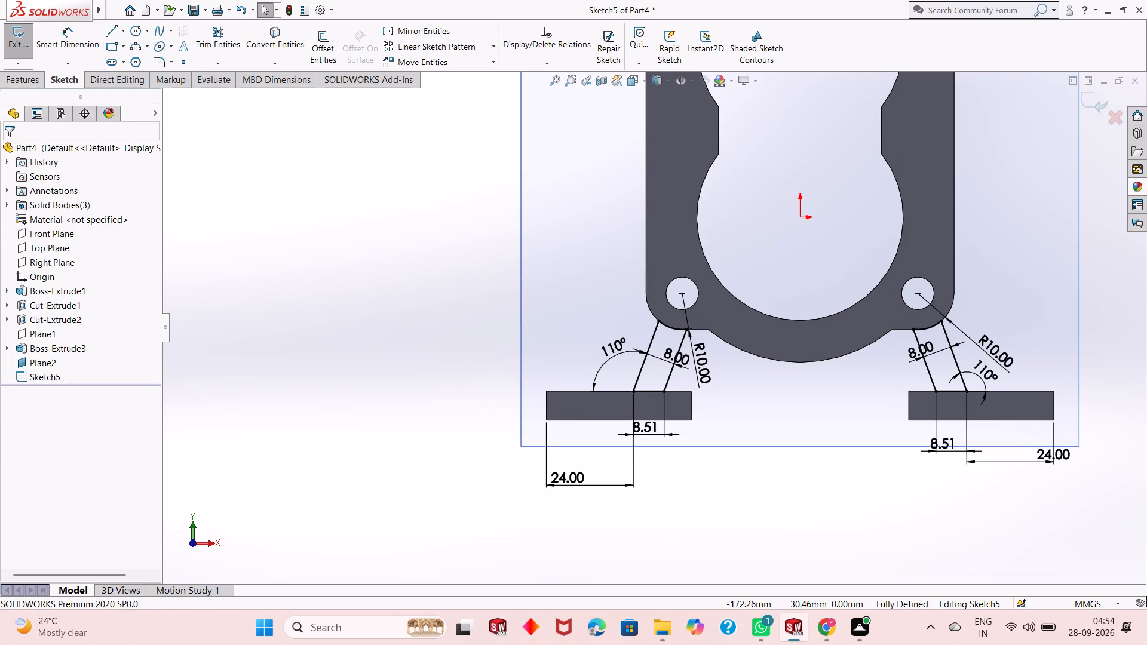
Extrude both support profiles 50 mm from the mid plane, merging the result with the body and foot plates.
click(20, 84)
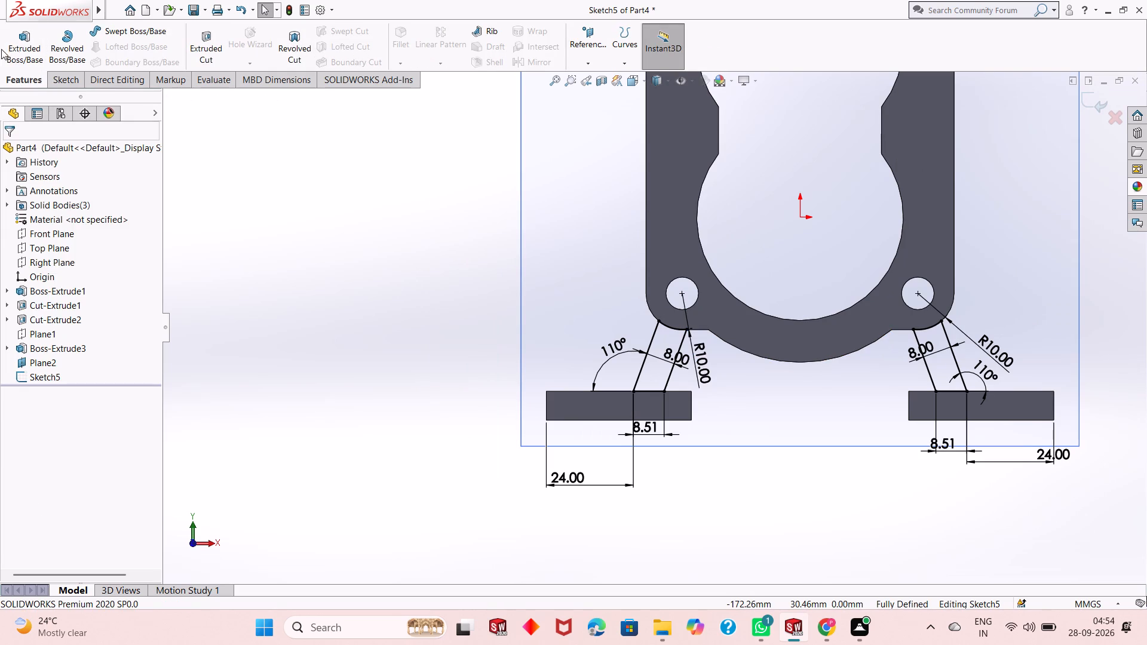
click(24, 53)
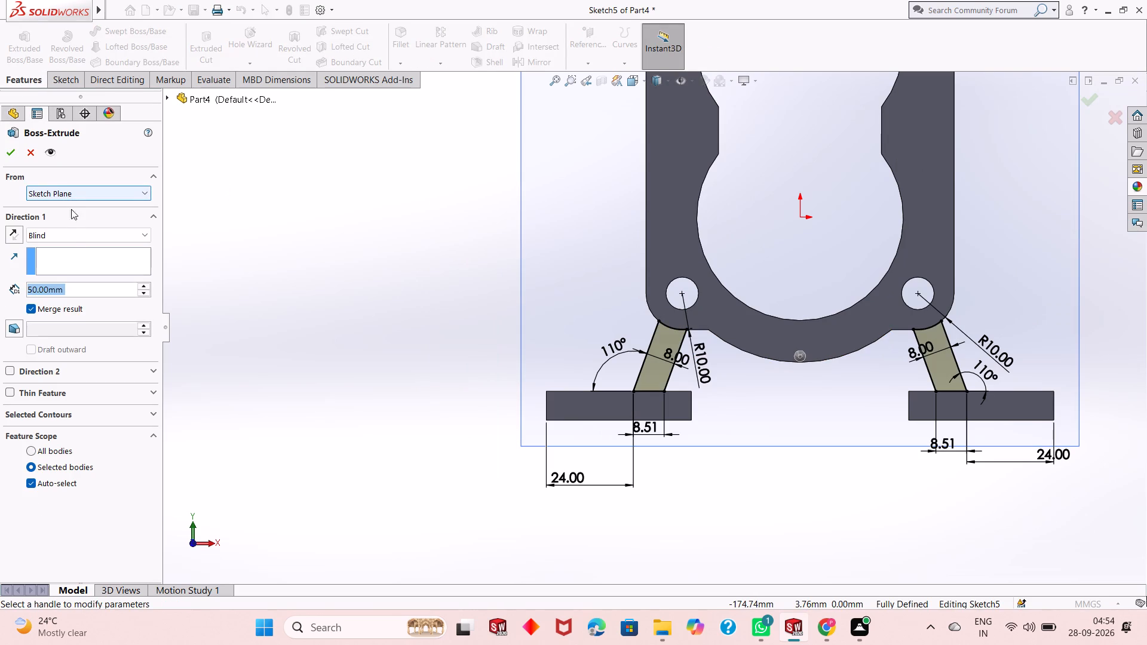
click(71, 231)
click(75, 308)
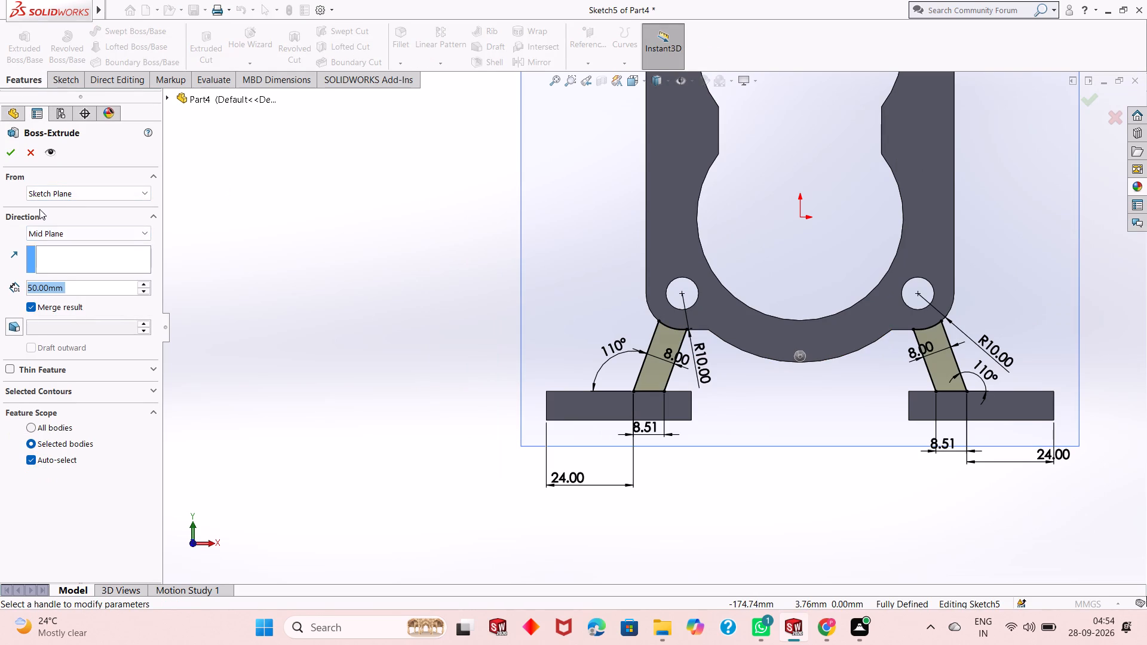
click(11, 153)
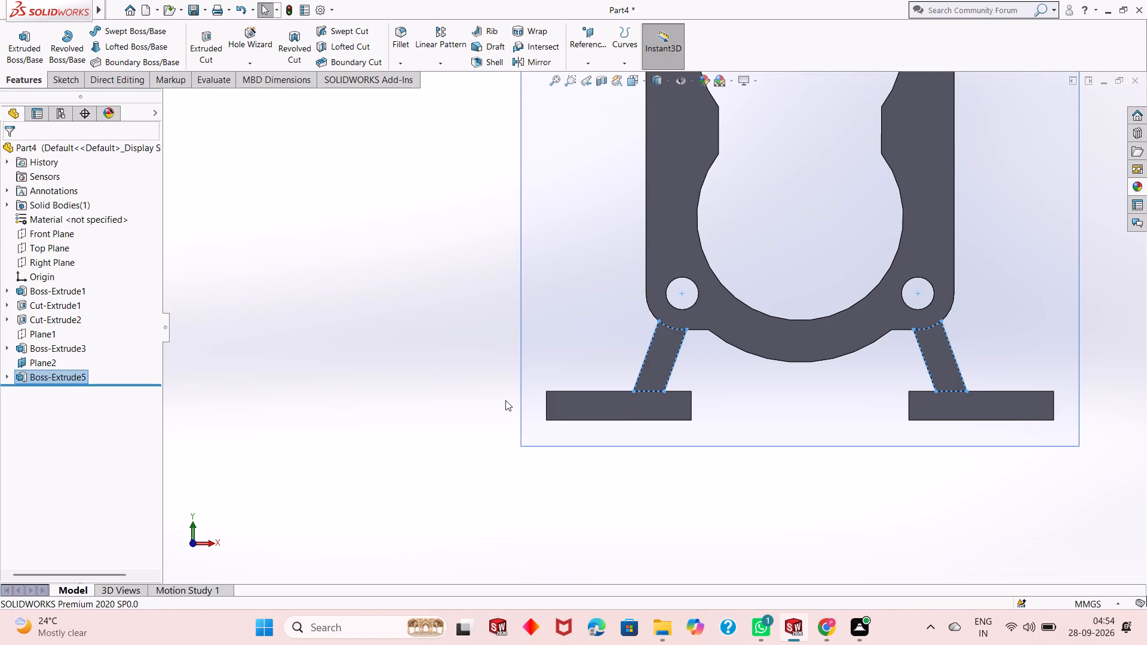
Hide the Plane2 reference plane used for the support sketch.
click(505, 400)
middle_drag(502, 401, 536, 392)
right_click(490, 238)
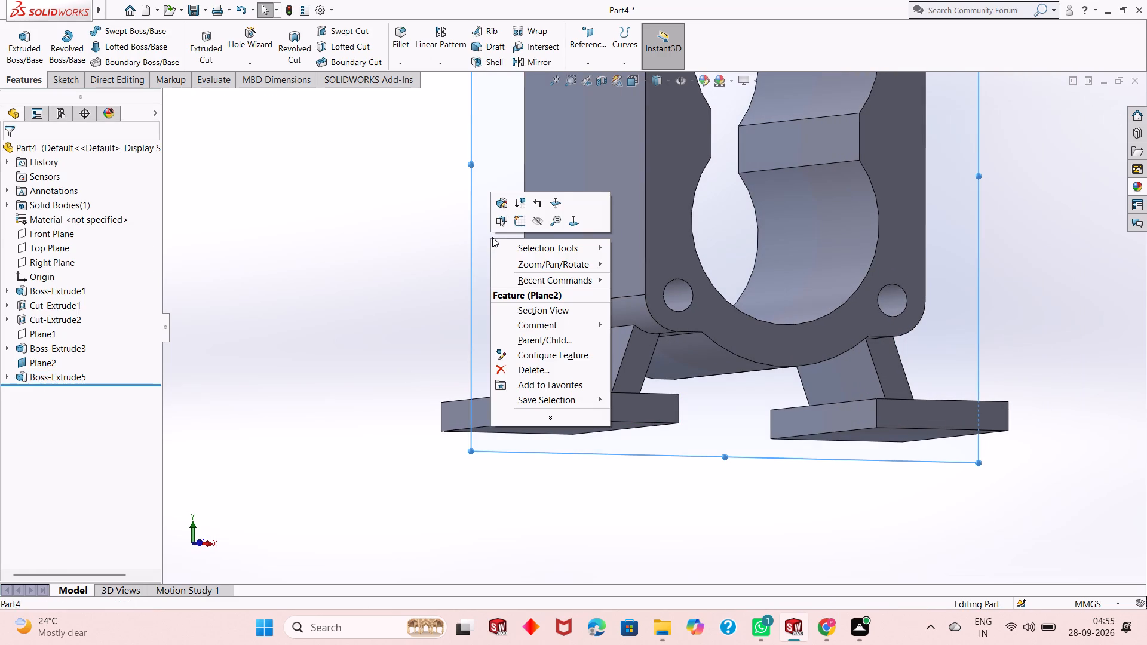
click(541, 222)
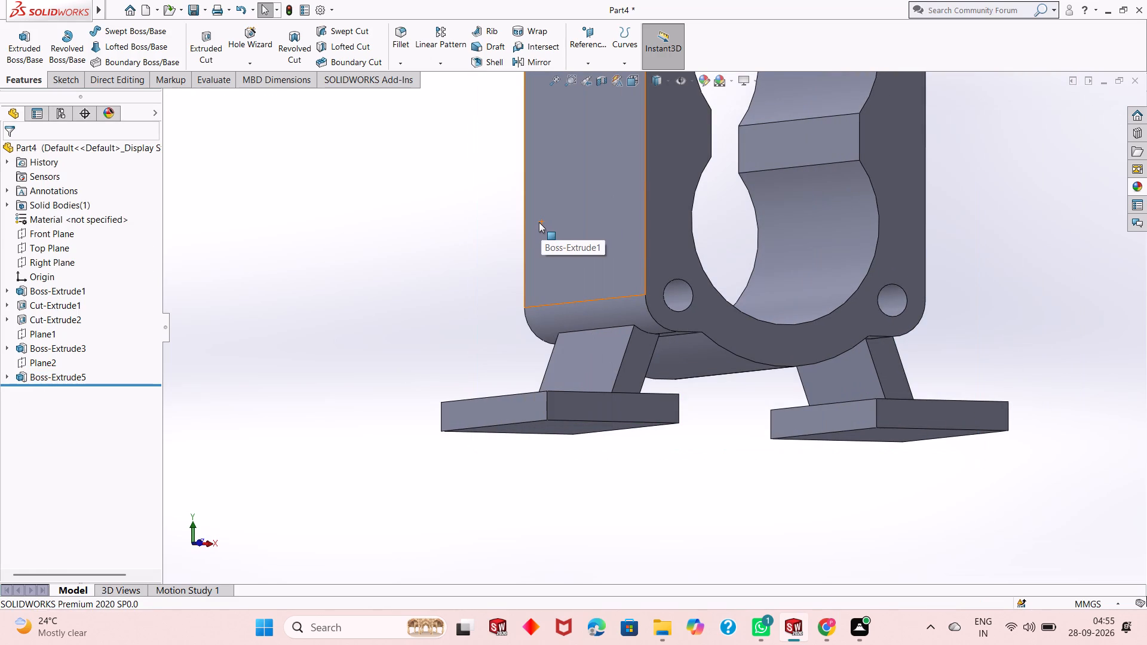
Examine the body, angled supports and foot plates from several sides.
scroll(551, 252, up, 5)
scroll(743, 185, down, 2)
scroll(626, 278, up, 1)
middle_drag(680, 317, 680, 320)
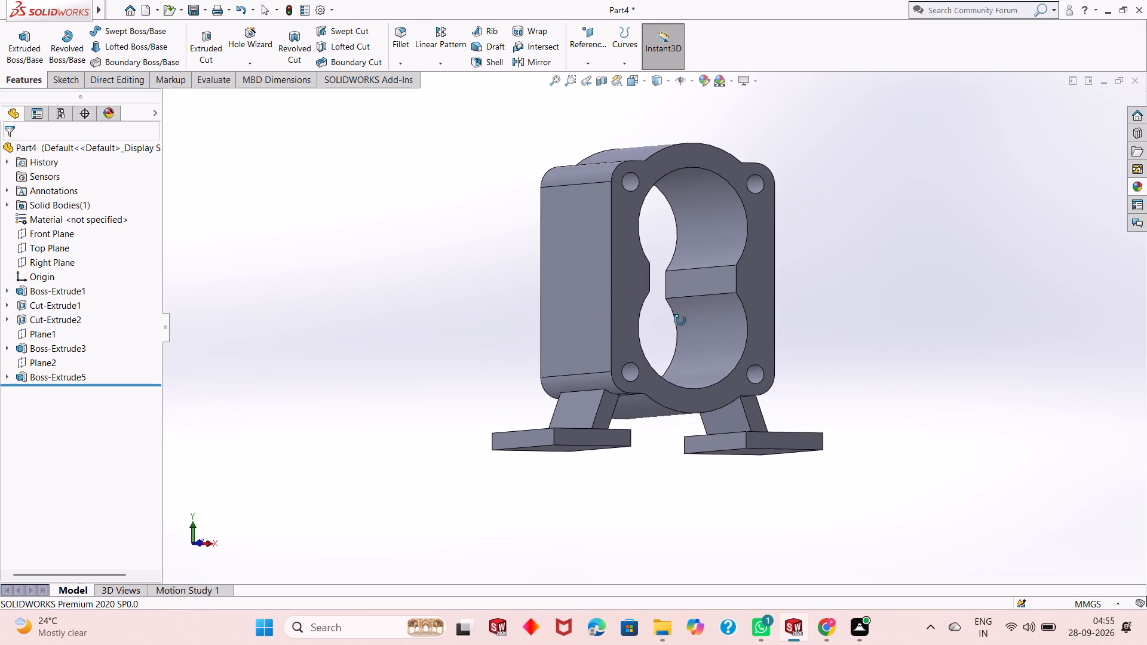
middle_drag(680, 320, 628, 350)
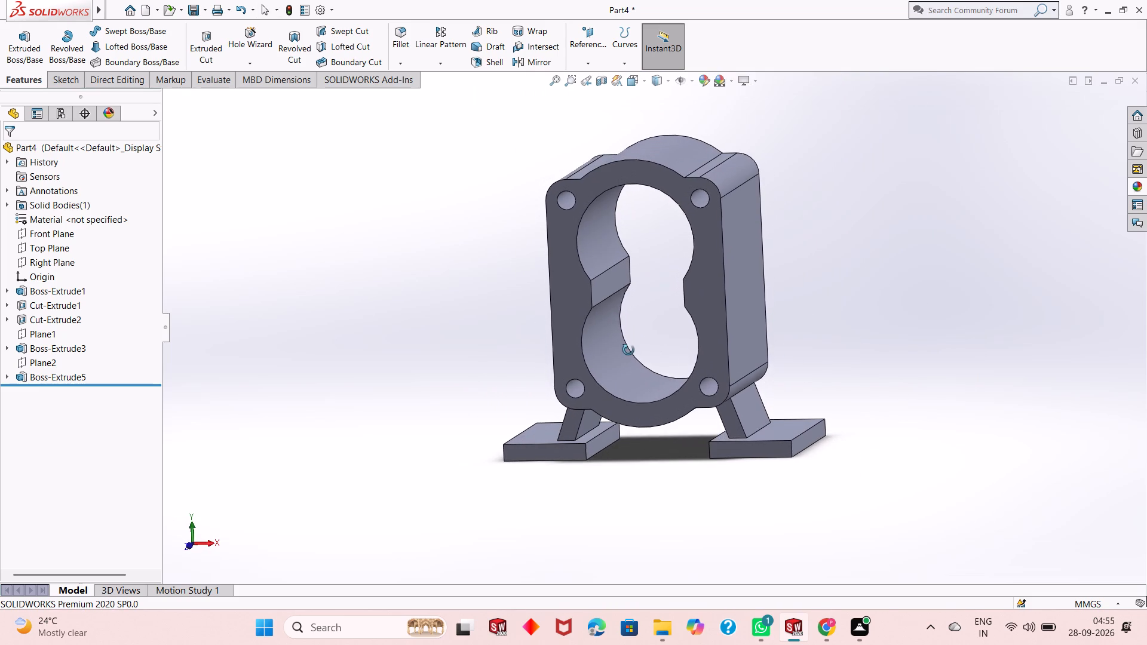
middle_drag(628, 350, 629, 350)
middle_click(629, 350)
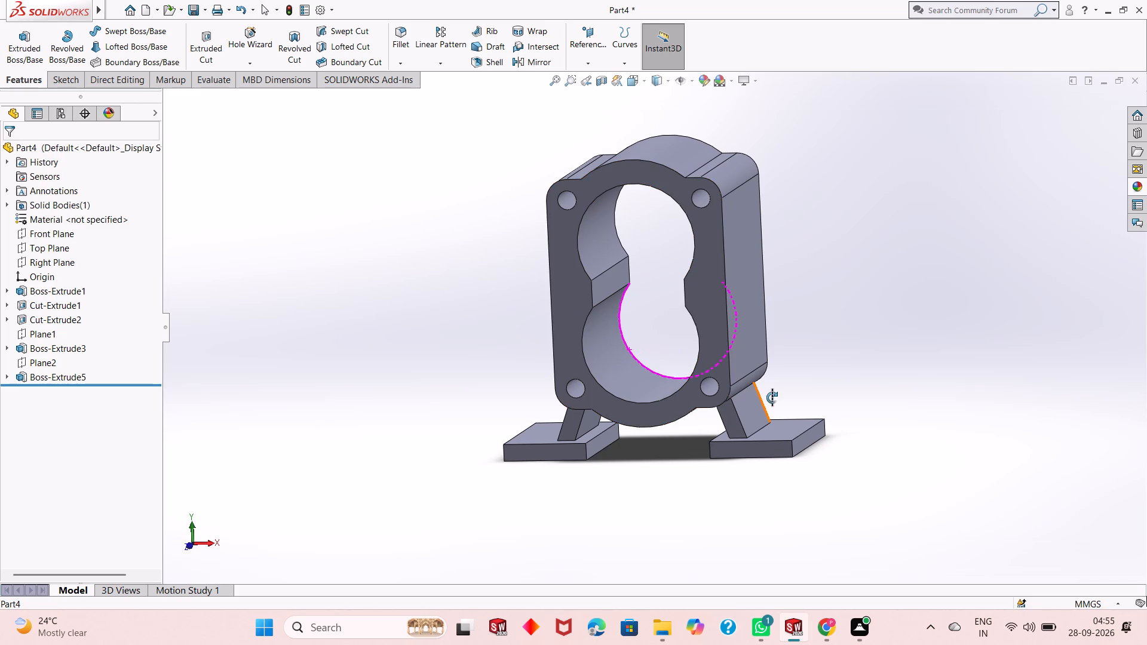
middle_drag(806, 362, 805, 390)
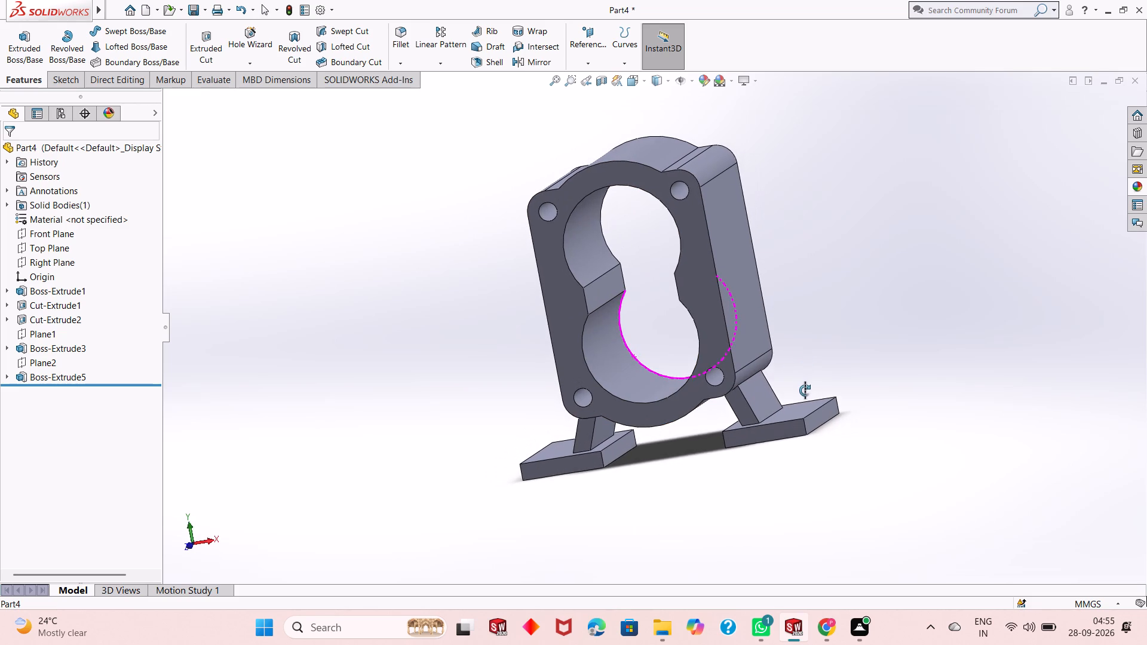
middle_drag(805, 390, 787, 468)
middle_drag(787, 468, 721, 487)
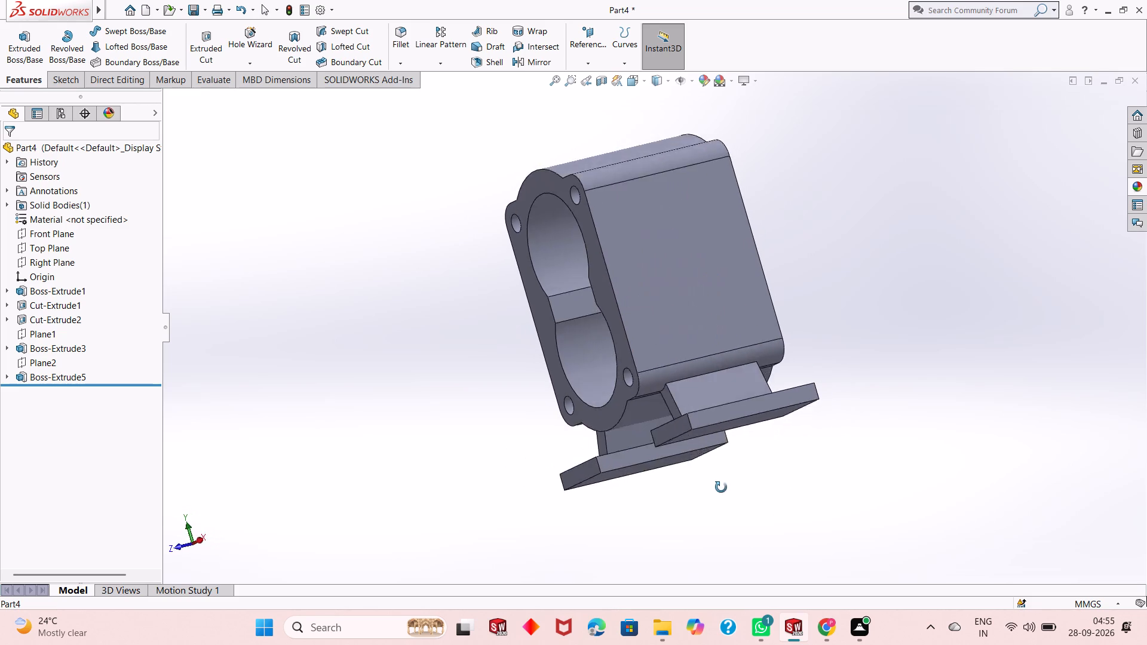
middle_drag(721, 487, 762, 546)
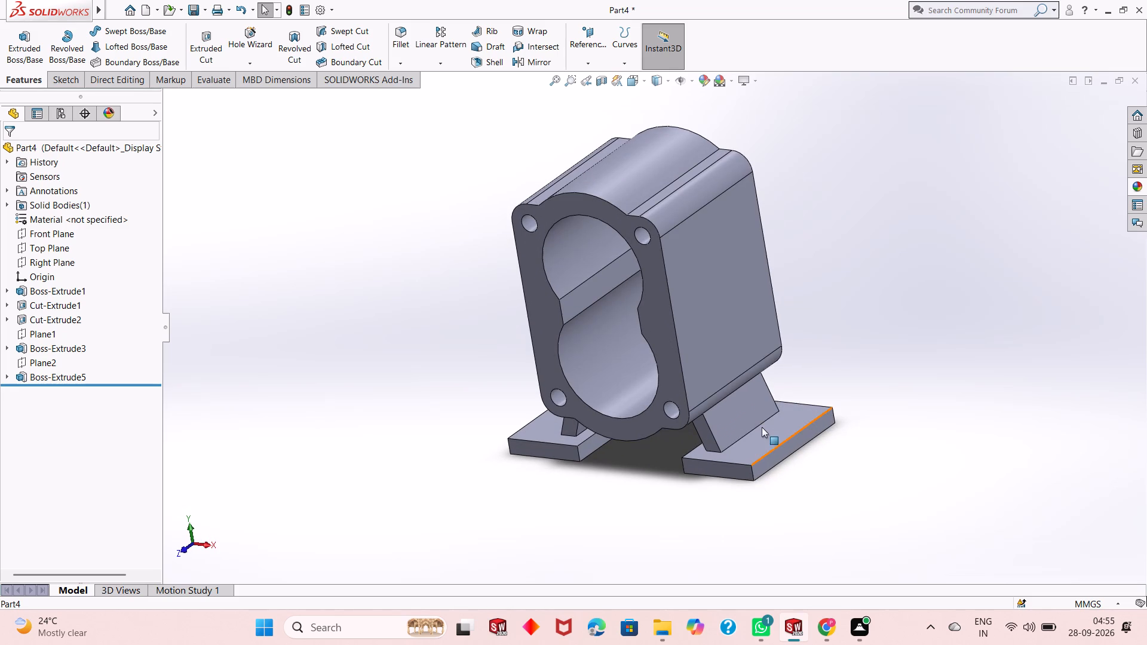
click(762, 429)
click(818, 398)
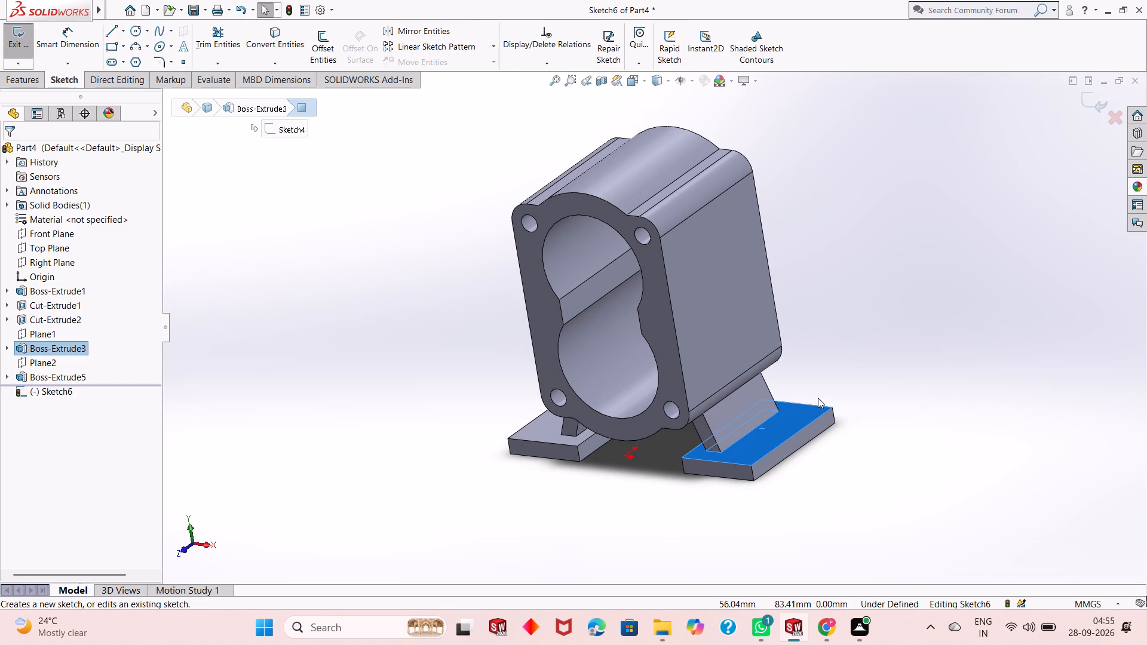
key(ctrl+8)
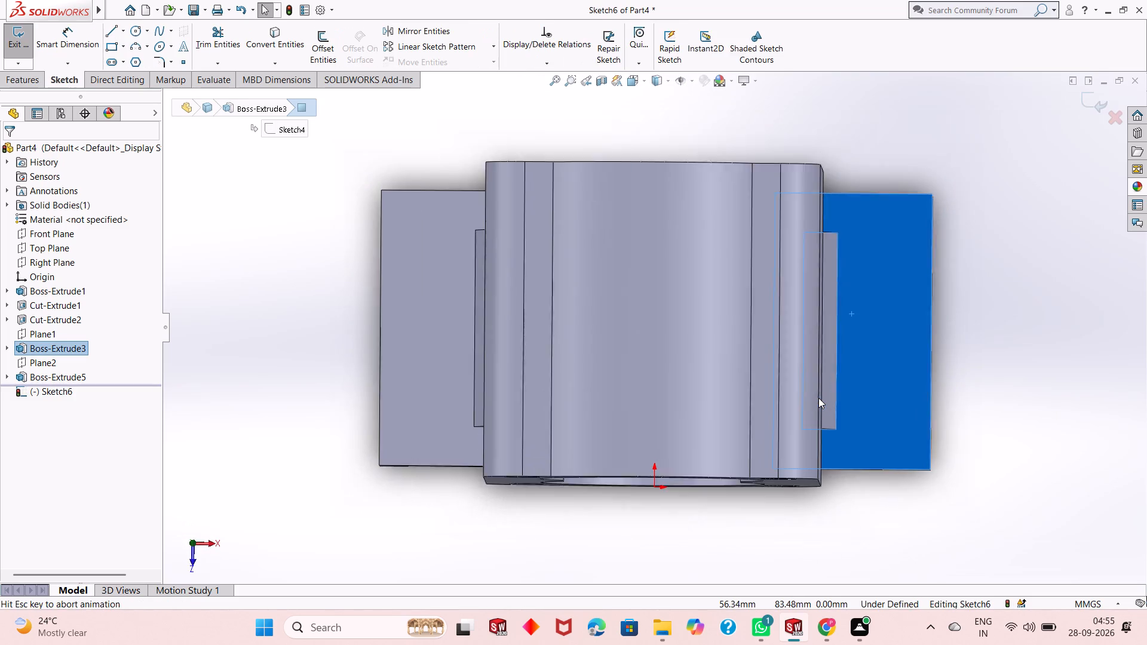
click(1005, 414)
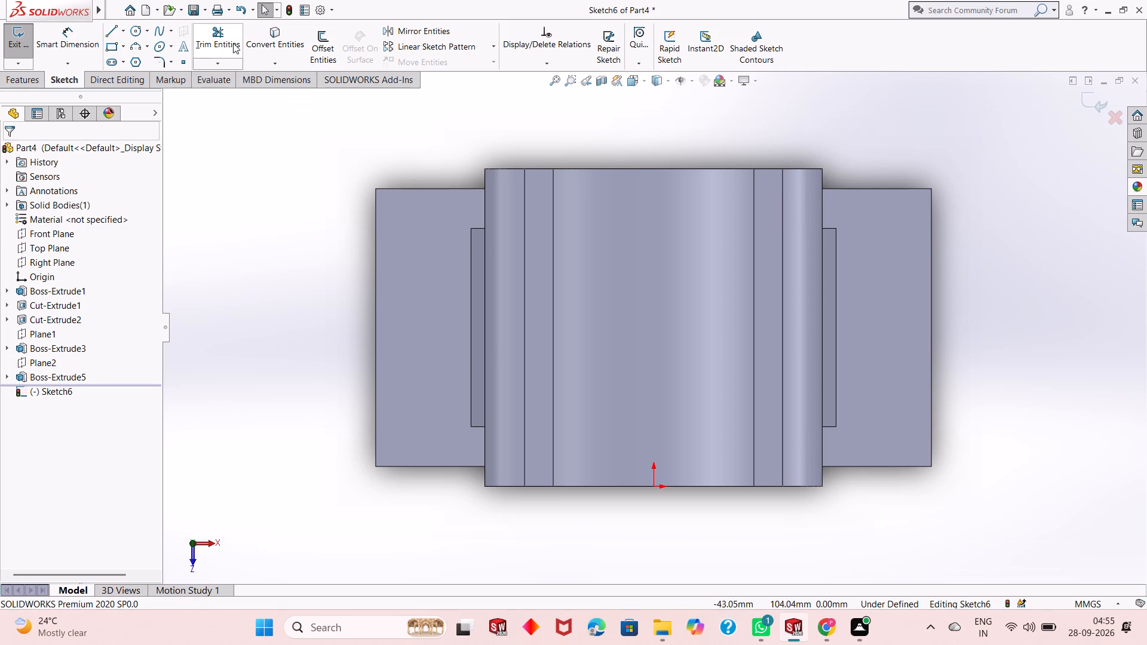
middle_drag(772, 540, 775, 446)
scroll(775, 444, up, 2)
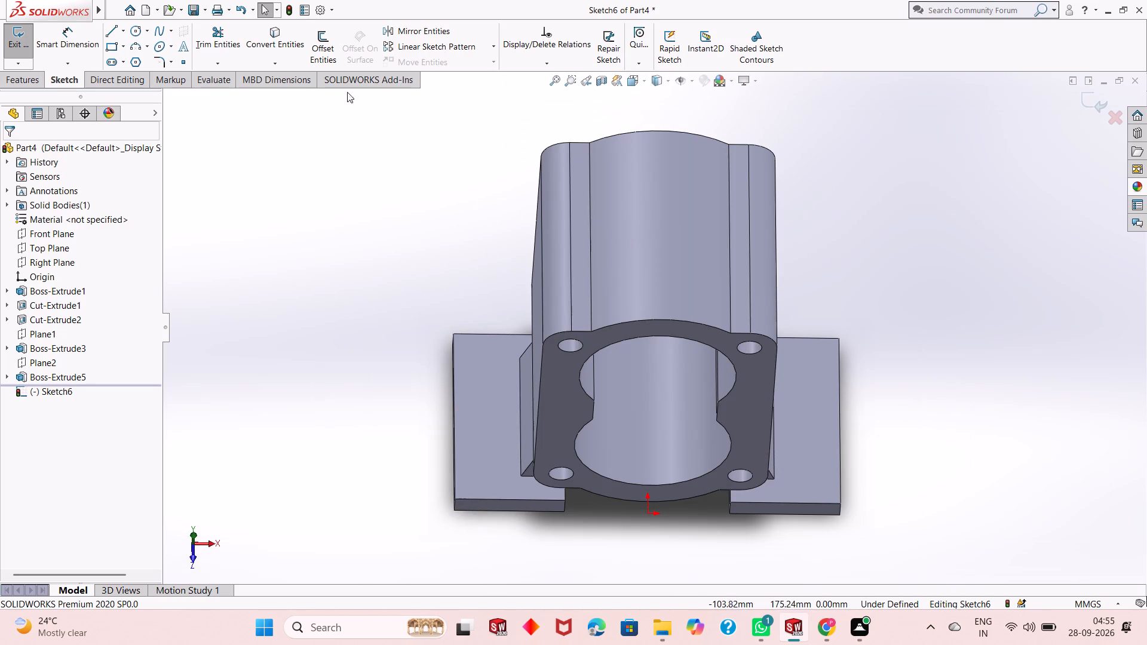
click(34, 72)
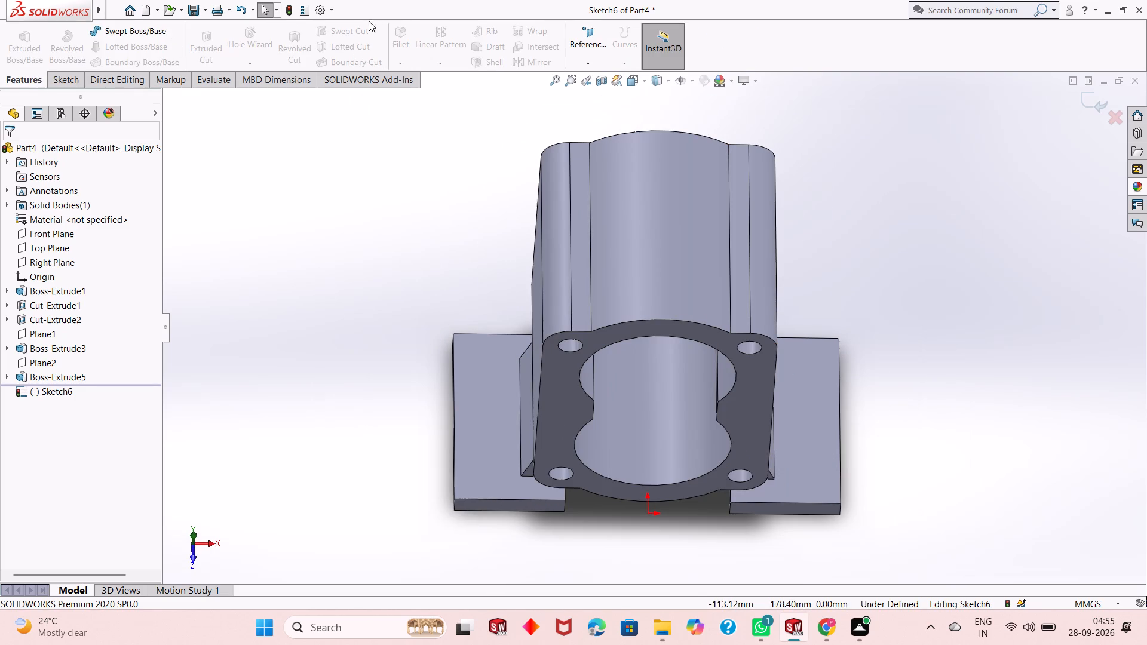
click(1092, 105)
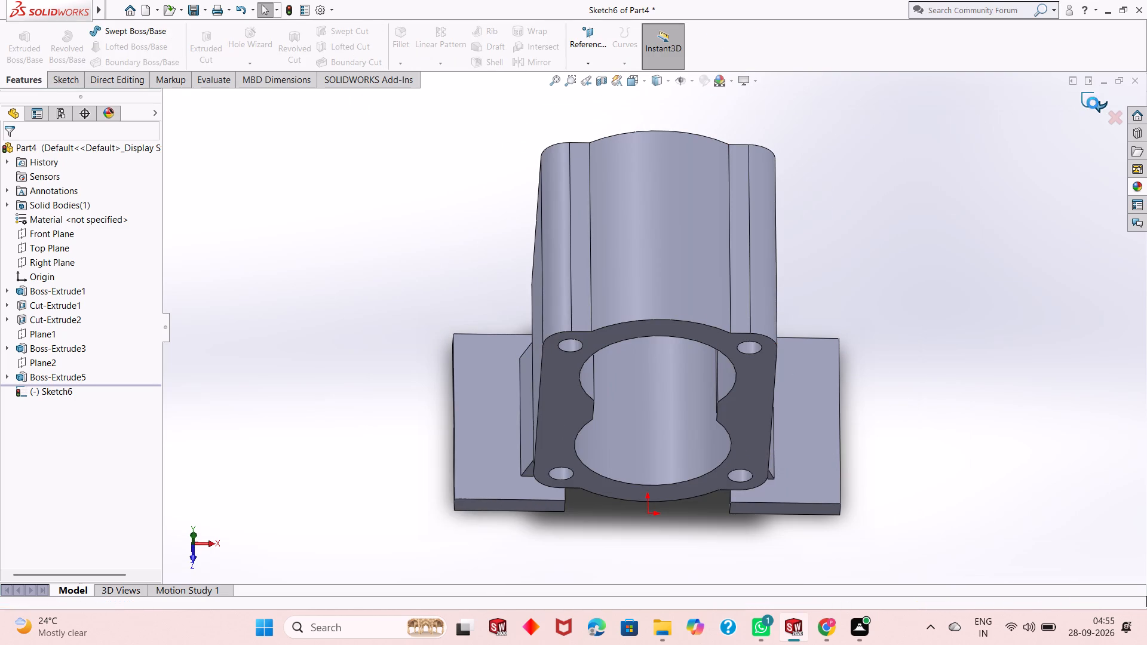
Fillet the four outer vertical corner edges of the two foot plates with a 5 mm symmetric radius.
click(406, 36)
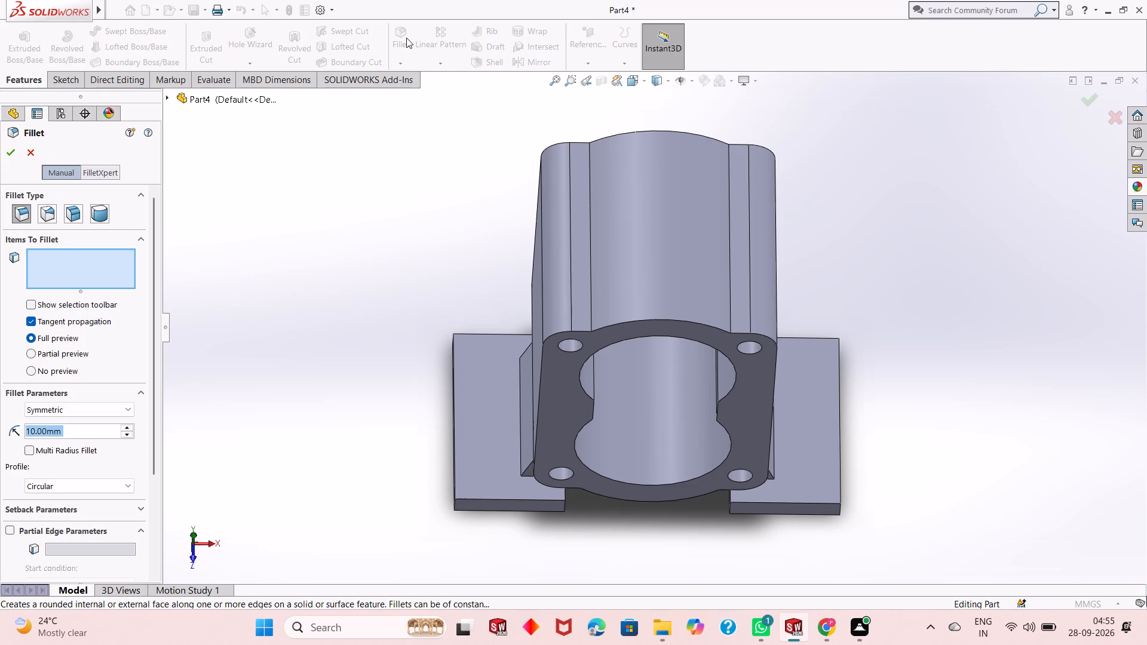
key(5)
key(Return)
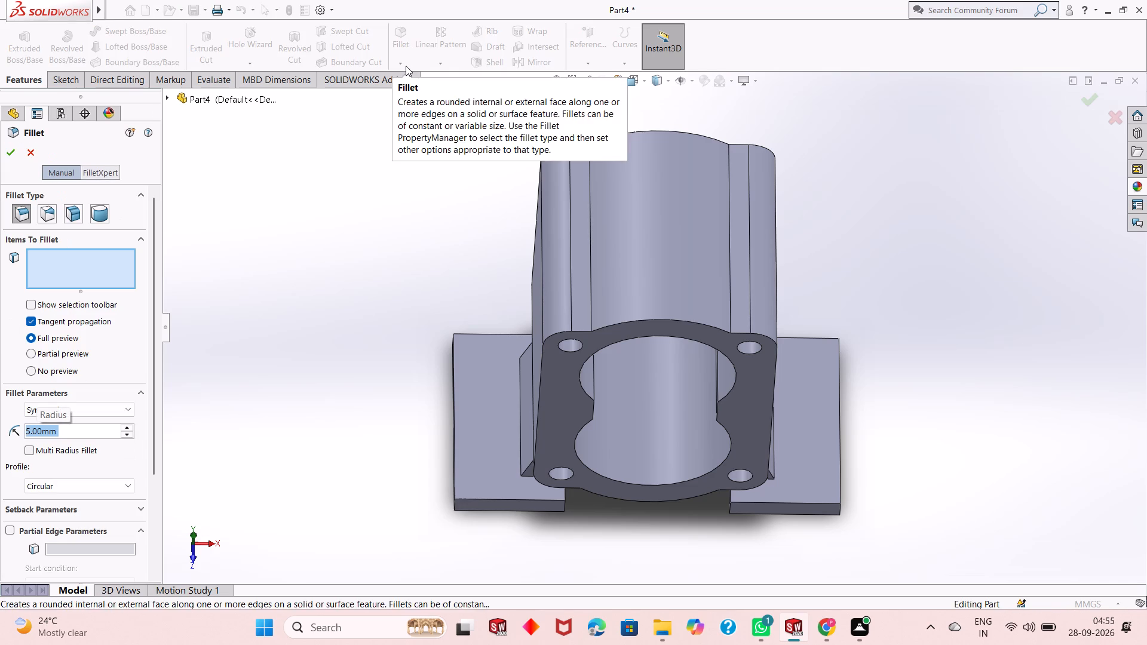
scroll(596, 397, up, 1)
middle_drag(597, 401, 586, 357)
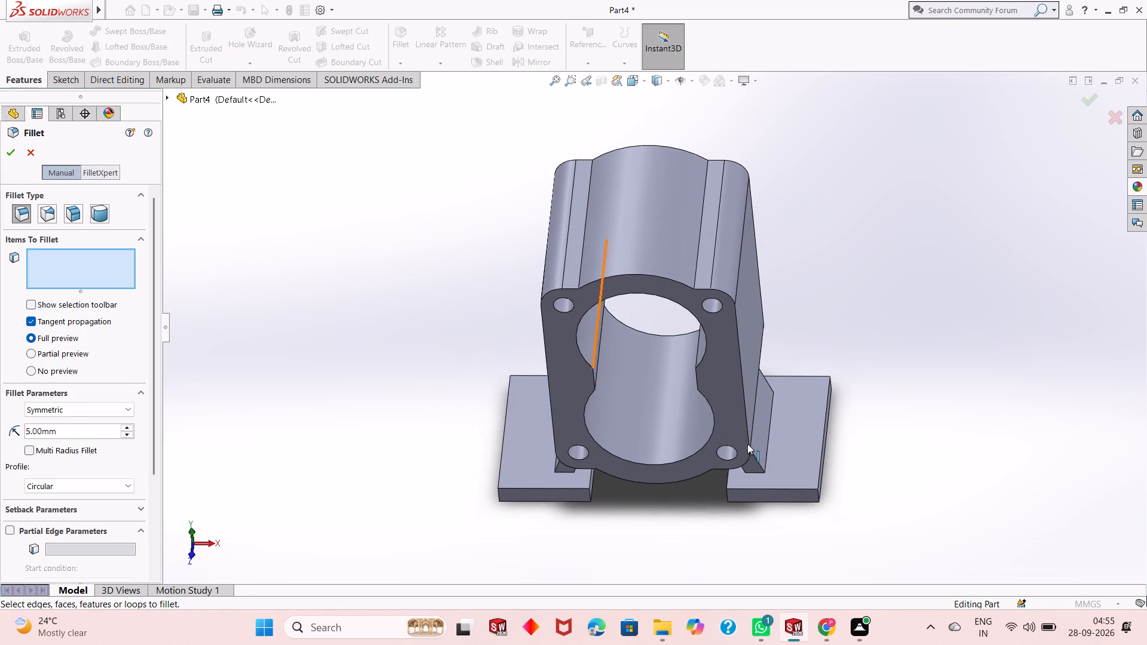
scroll(891, 513, down, 2)
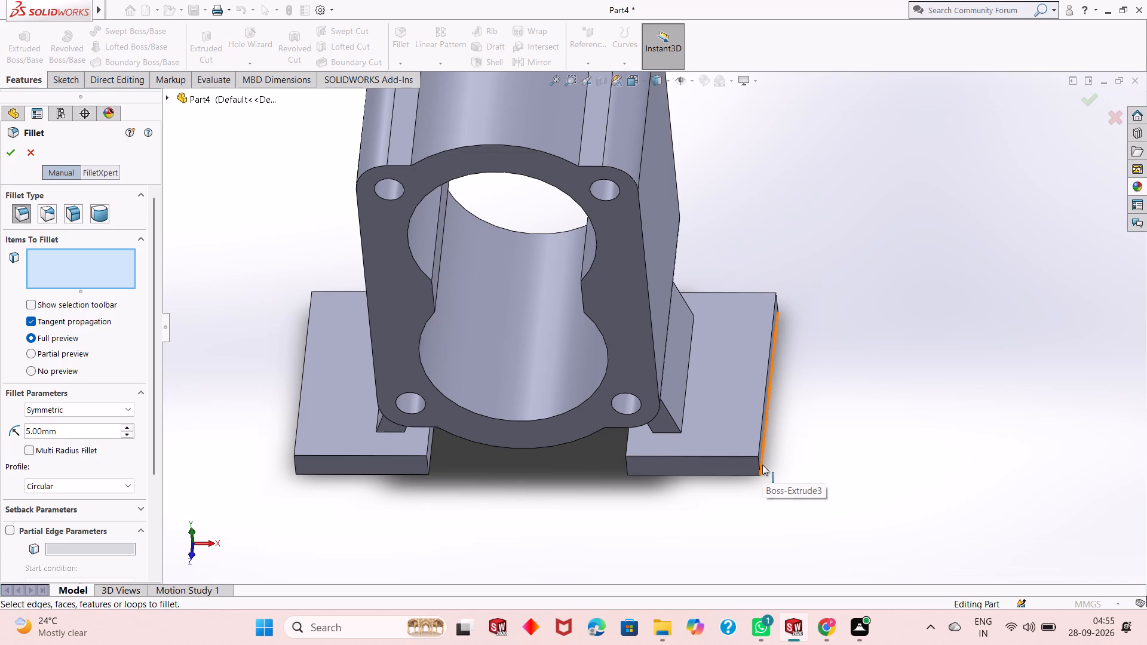
click(759, 467)
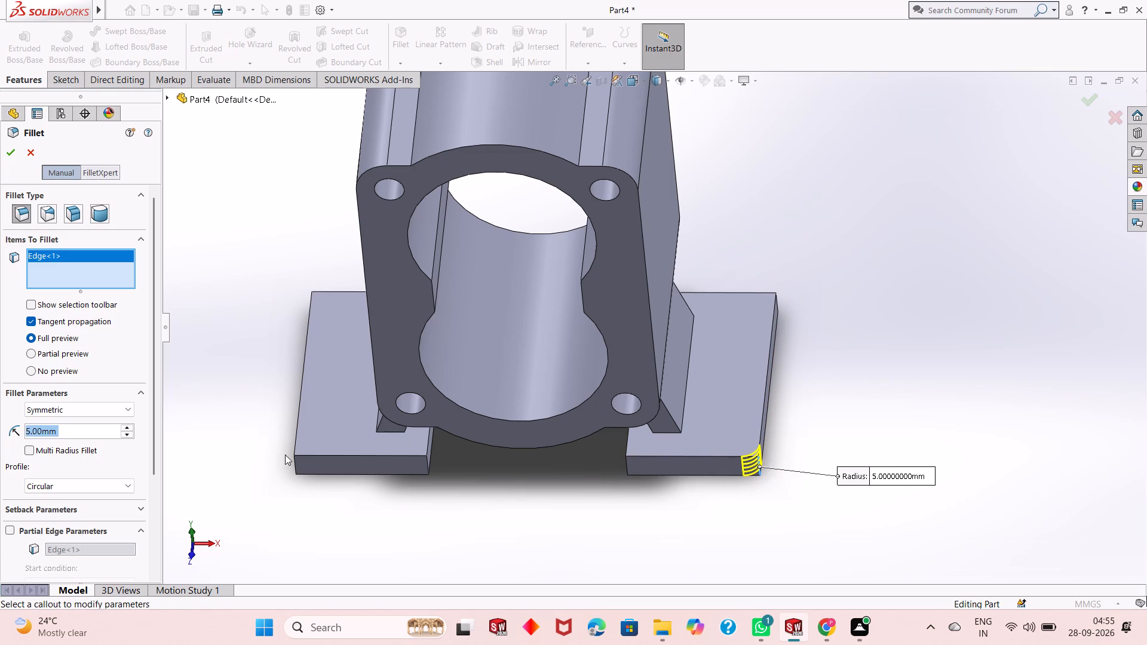
click(293, 461)
middle_drag(432, 483, 665, 470)
scroll(594, 411, up, 4)
scroll(472, 277, down, 2)
middle_drag(529, 379, 511, 438)
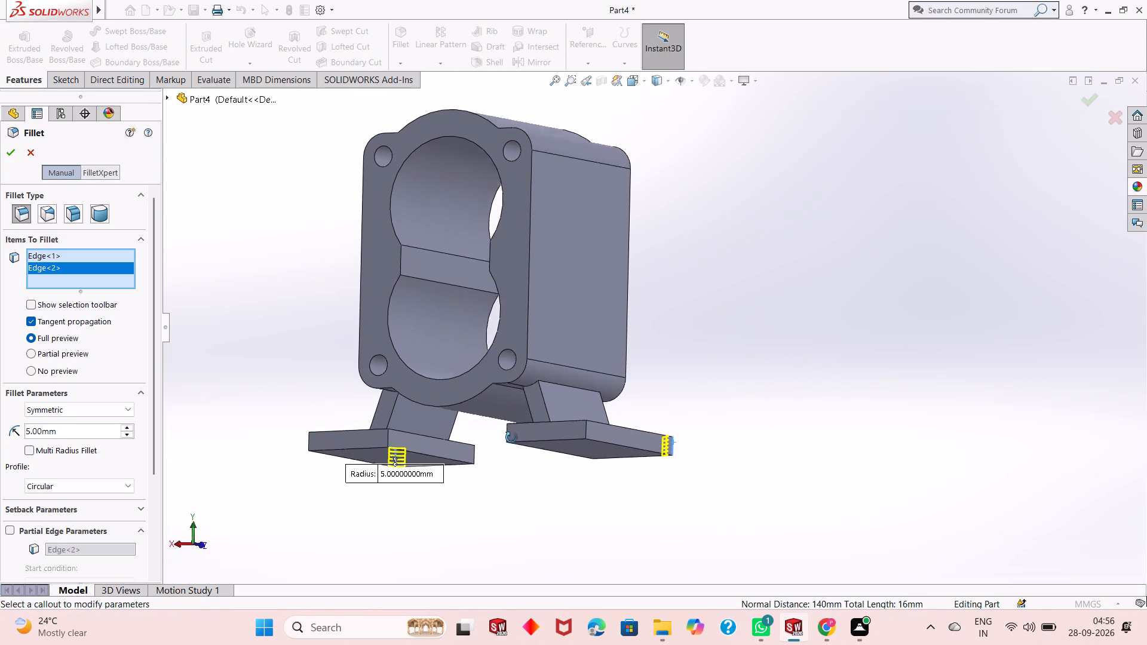
middle_drag(511, 438, 510, 444)
click(582, 442)
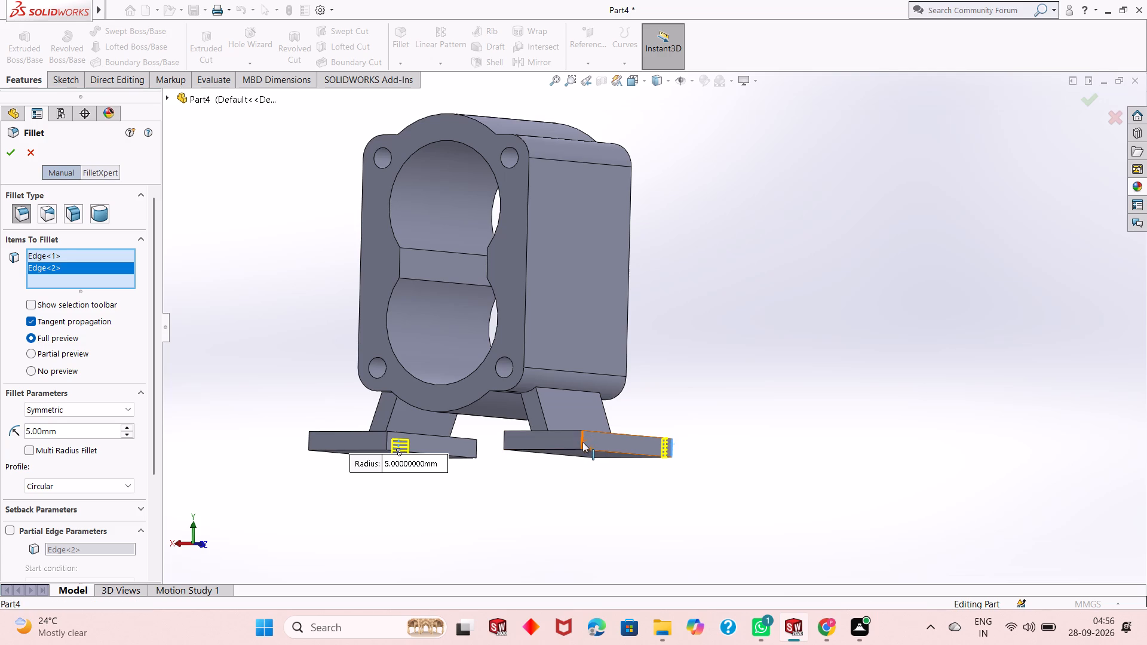
click(311, 446)
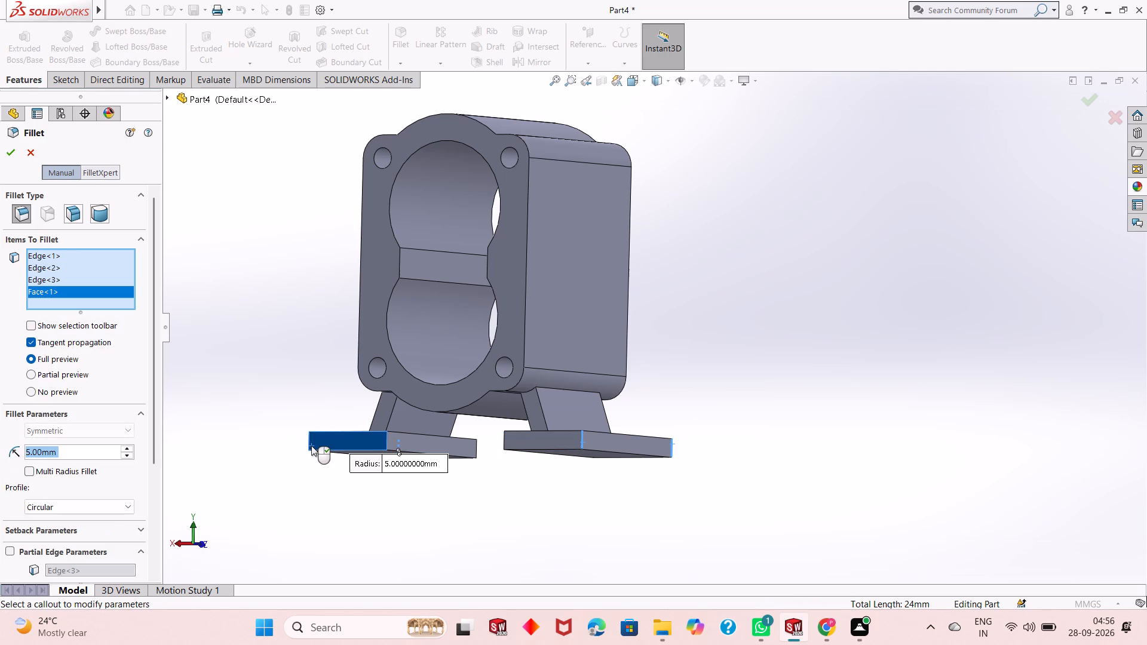
right_click(65, 292)
click(109, 313)
middle_drag(308, 440, 379, 494)
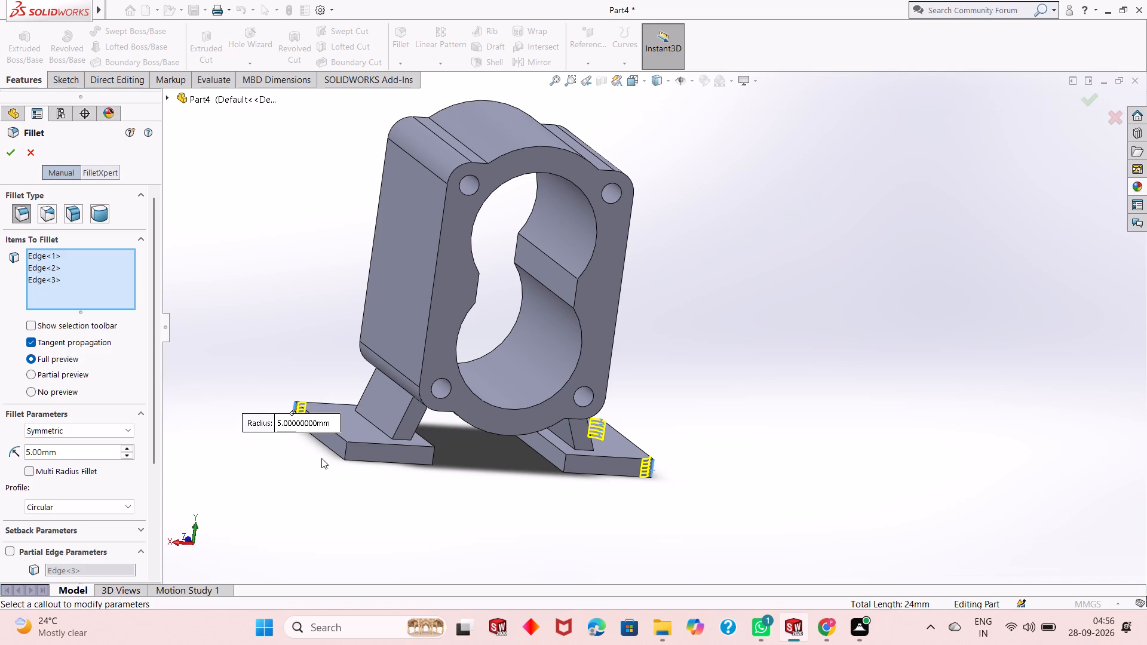
click(345, 447)
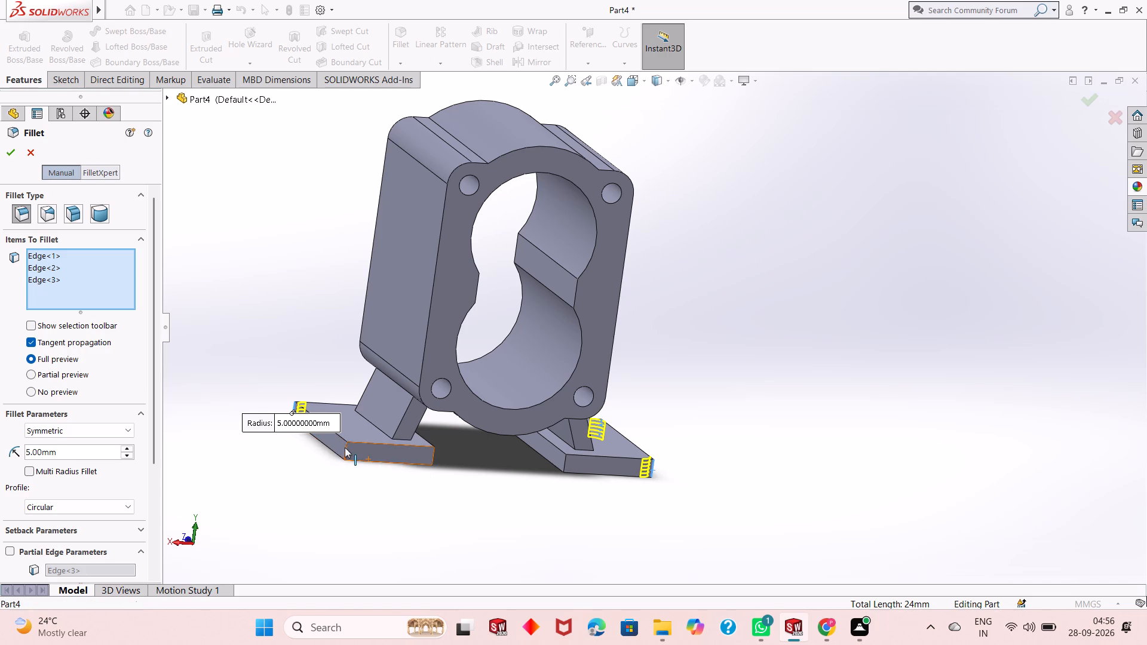
click(7, 157)
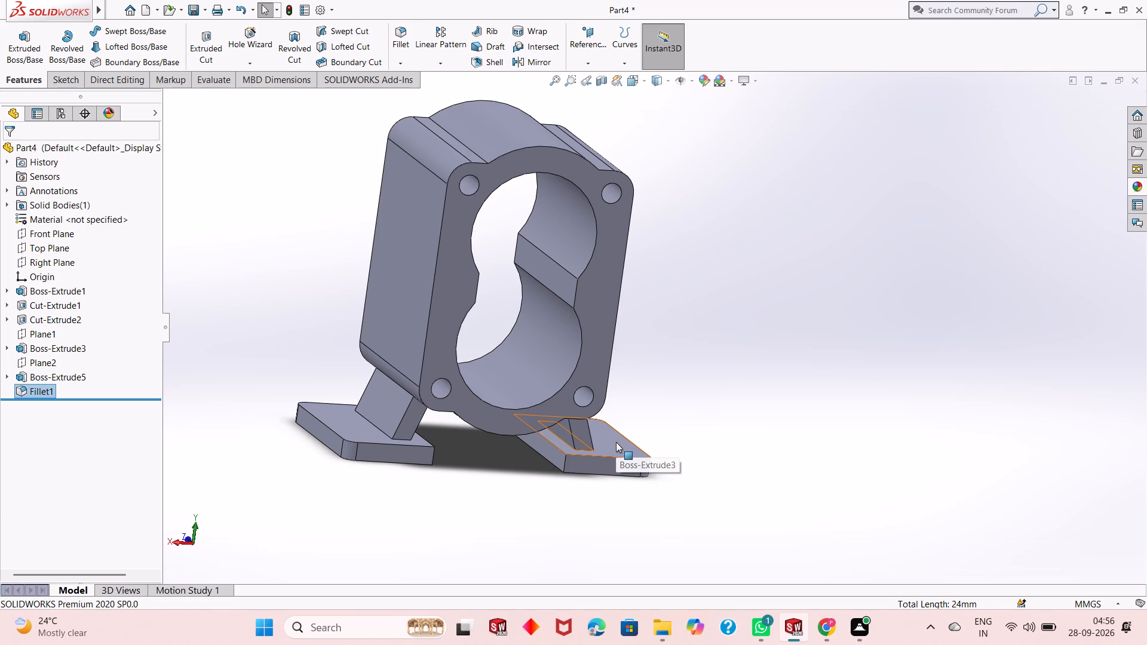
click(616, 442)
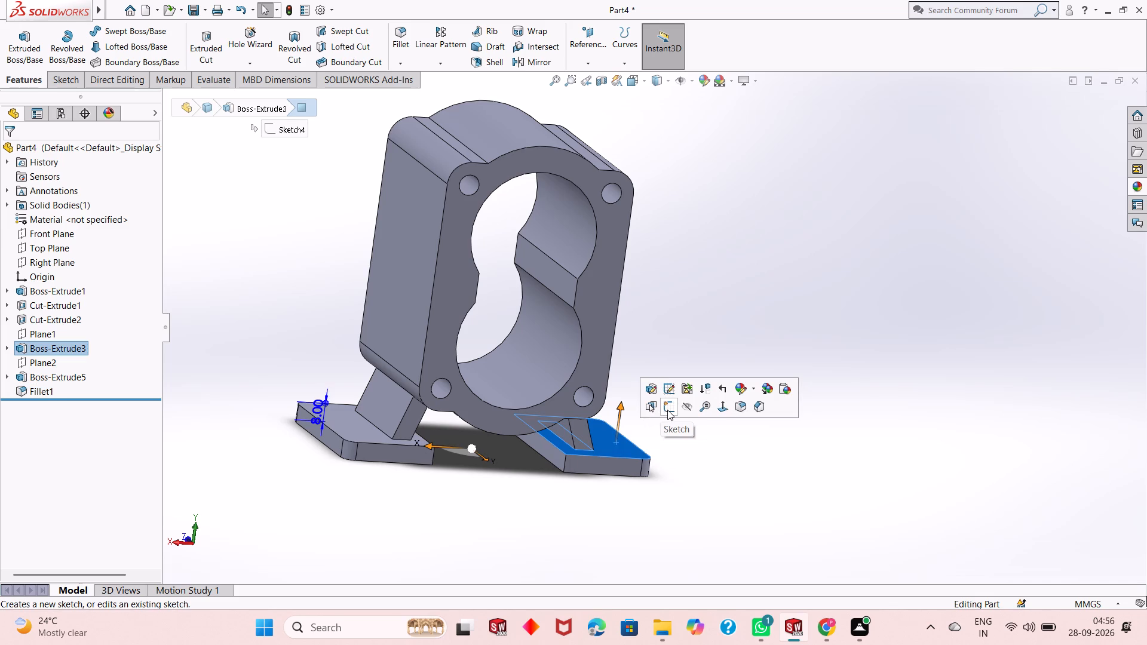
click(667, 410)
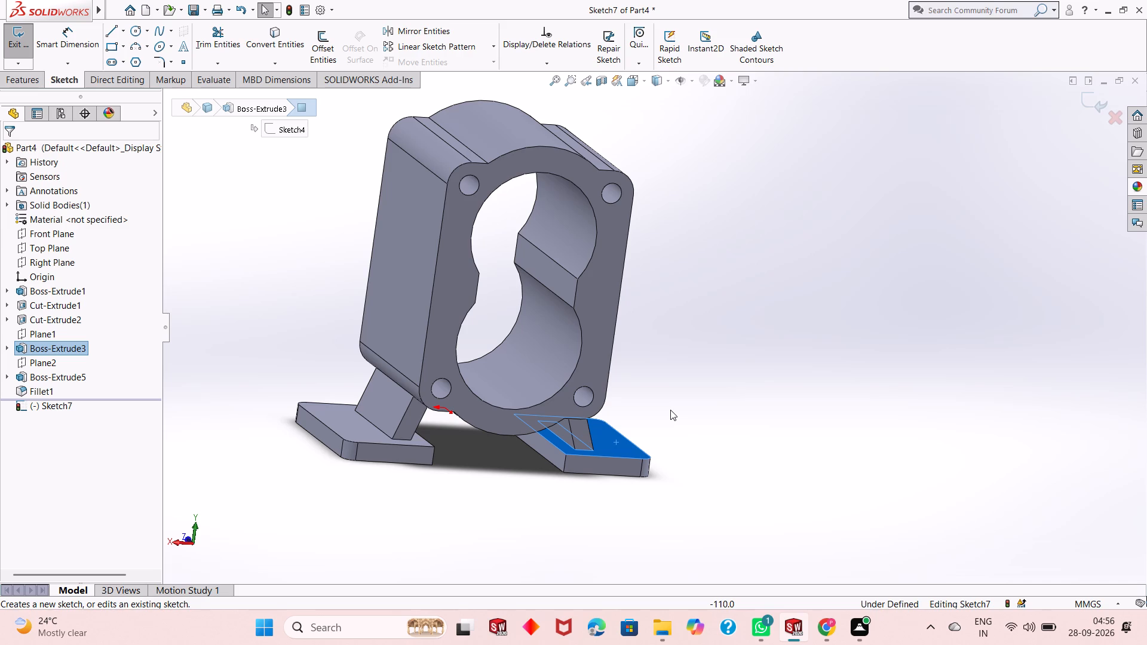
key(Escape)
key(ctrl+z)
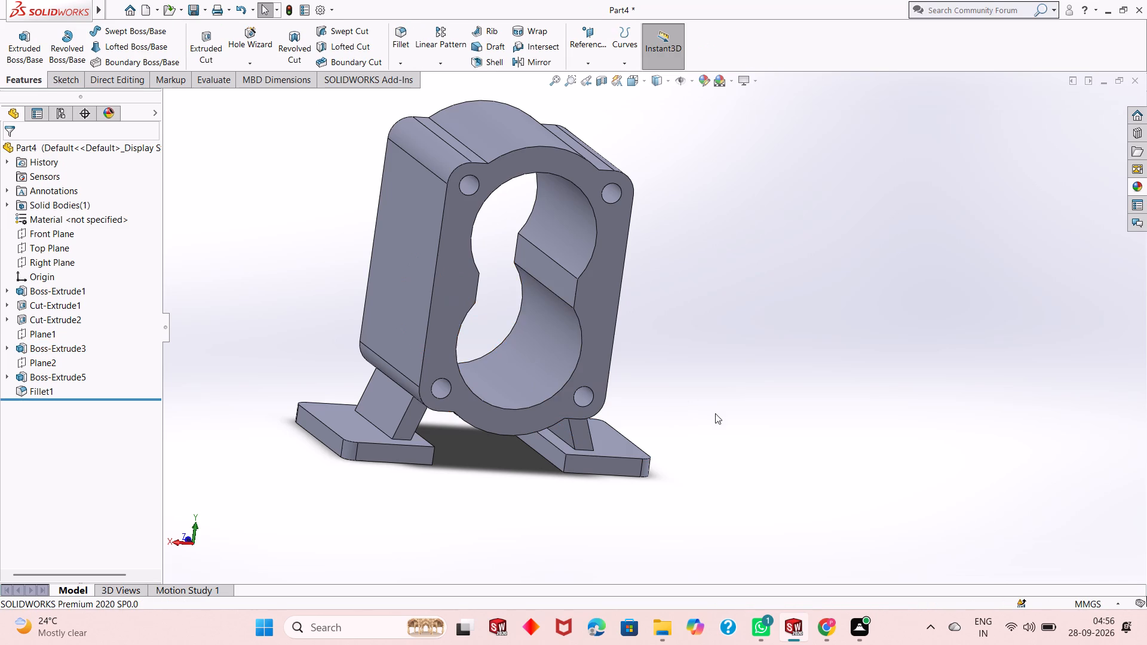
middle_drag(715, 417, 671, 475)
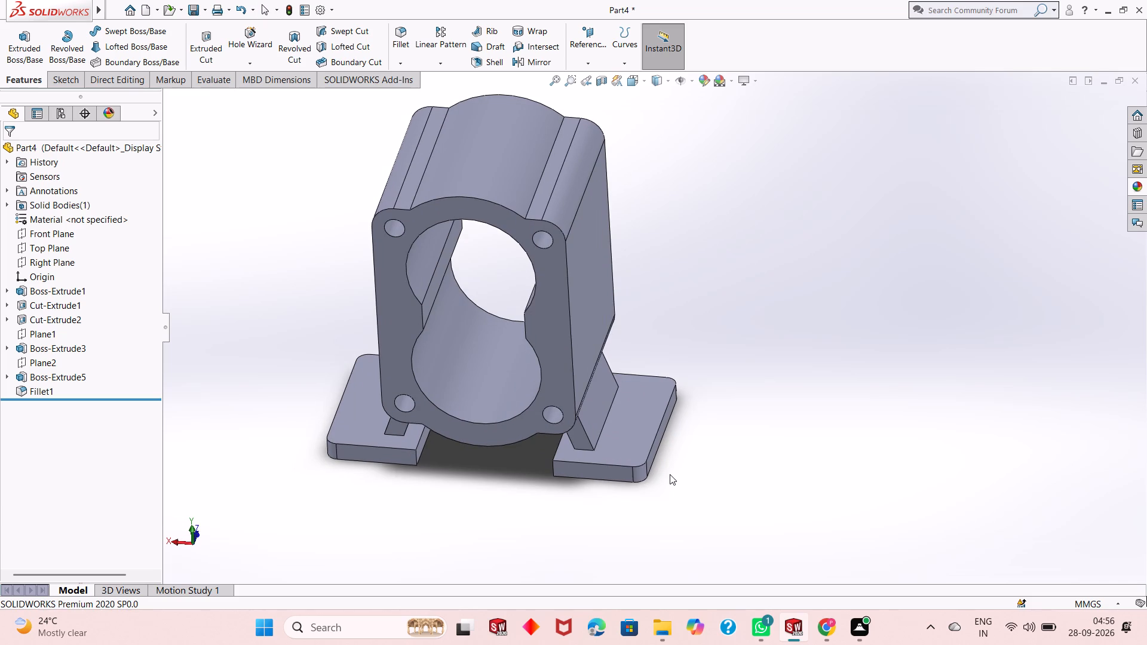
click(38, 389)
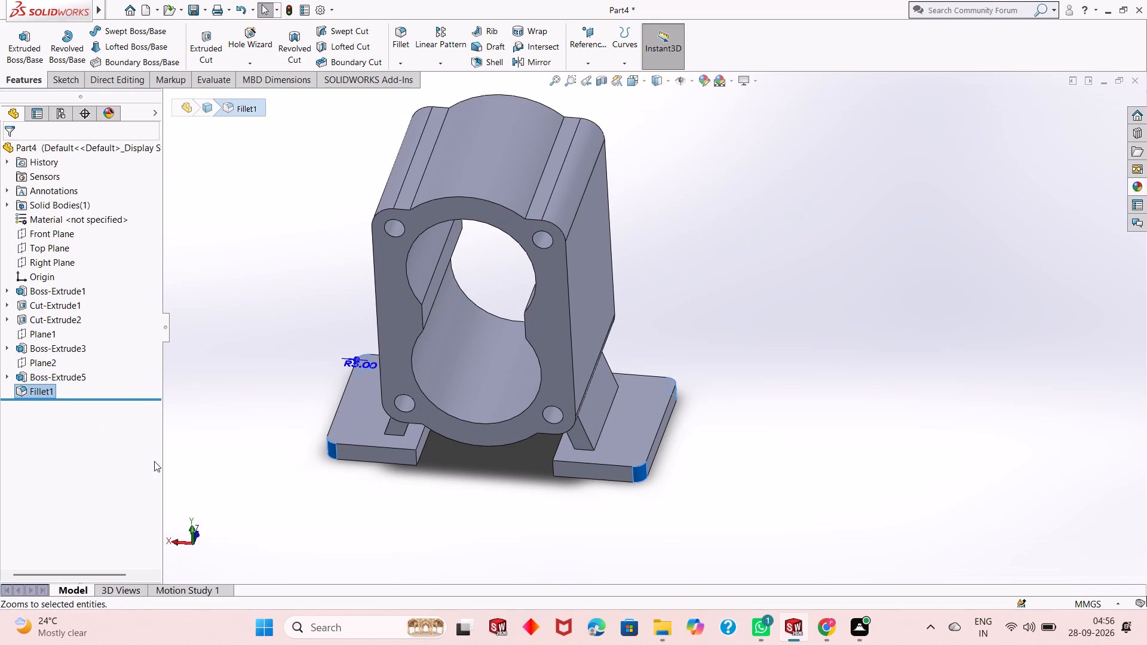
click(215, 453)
Start a new sketch on the top face of the foot plate on the negative X side.
click(646, 392)
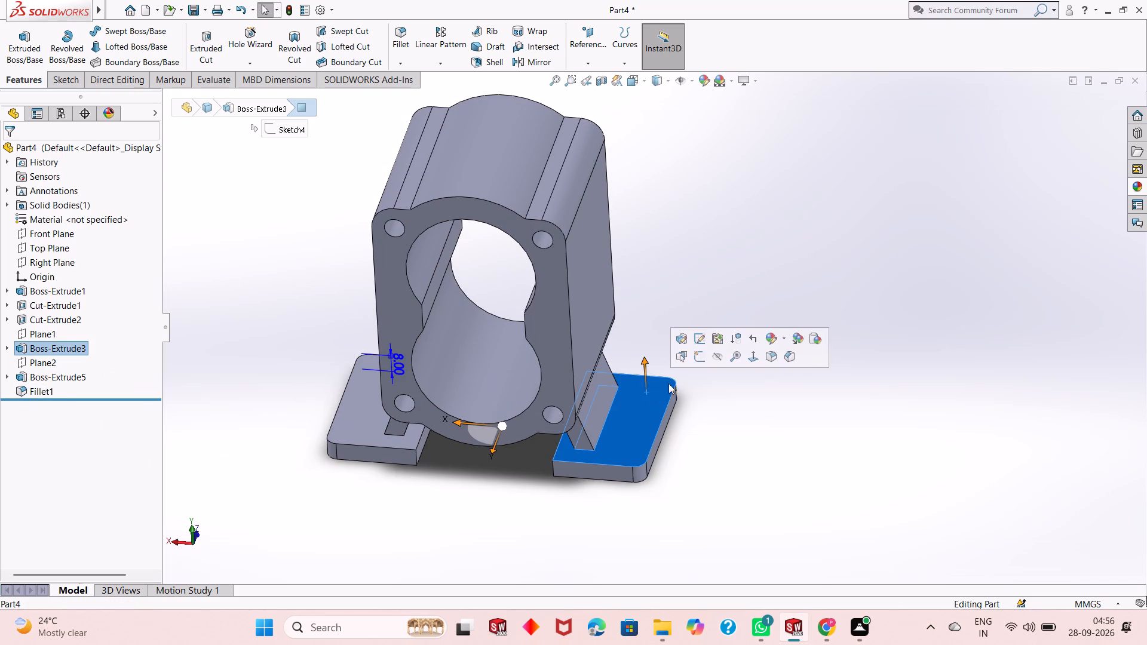
click(698, 359)
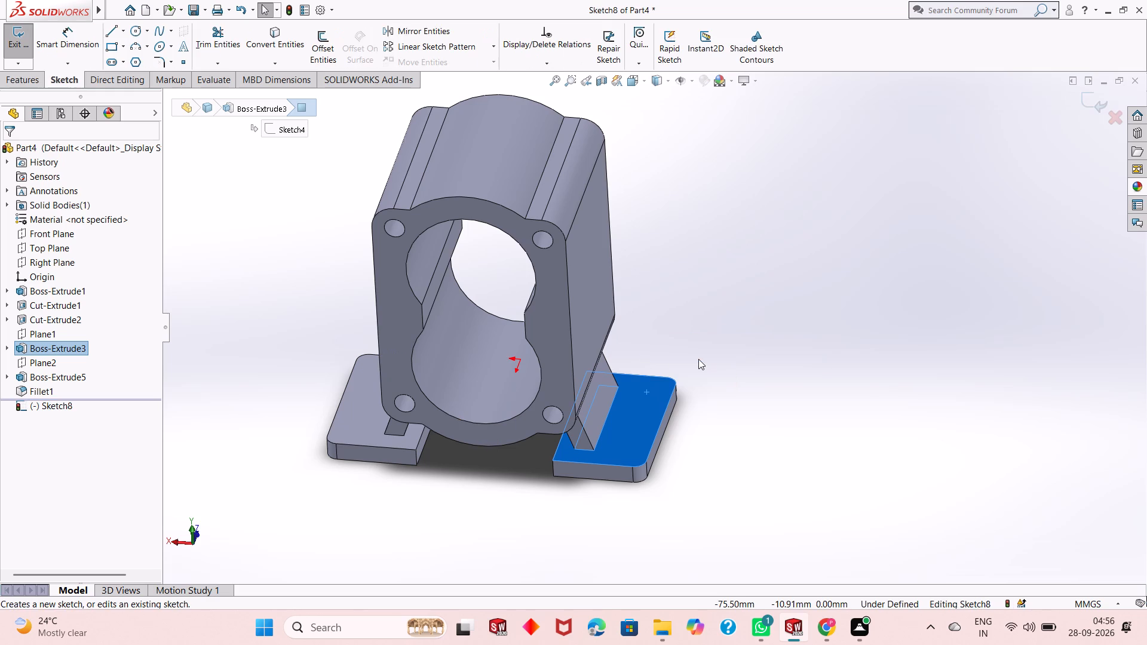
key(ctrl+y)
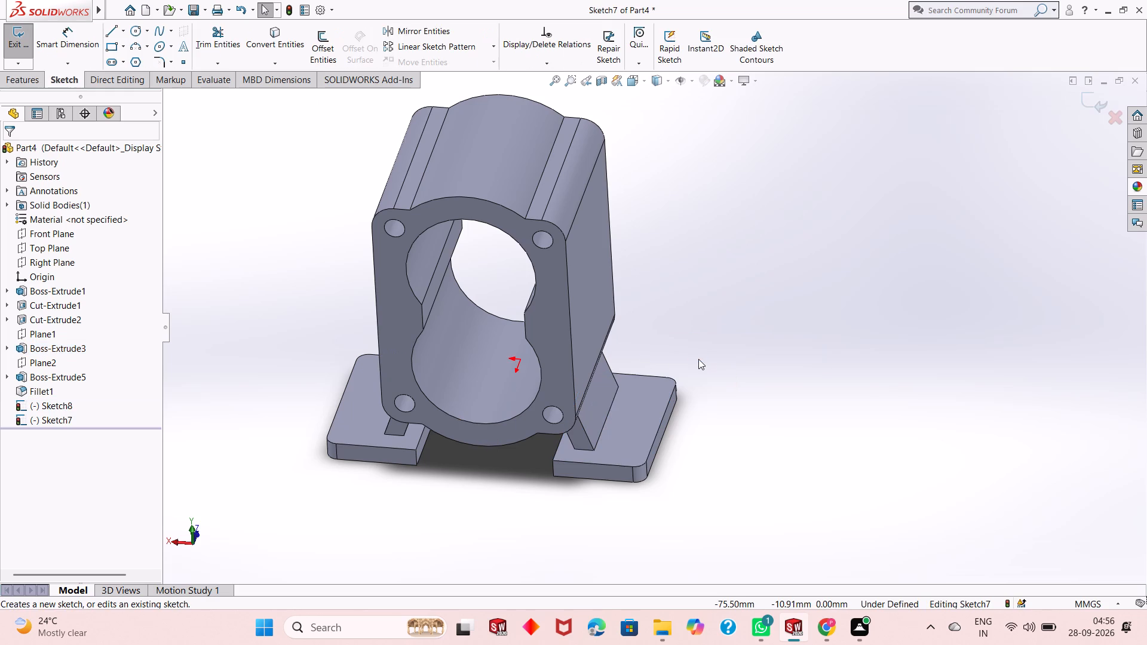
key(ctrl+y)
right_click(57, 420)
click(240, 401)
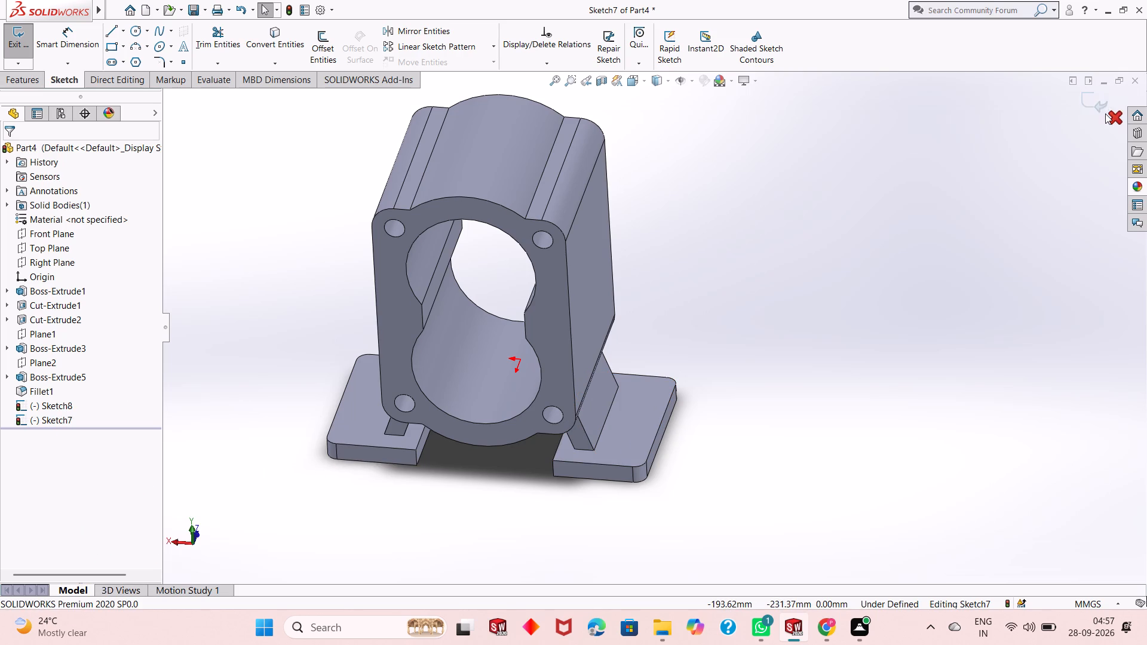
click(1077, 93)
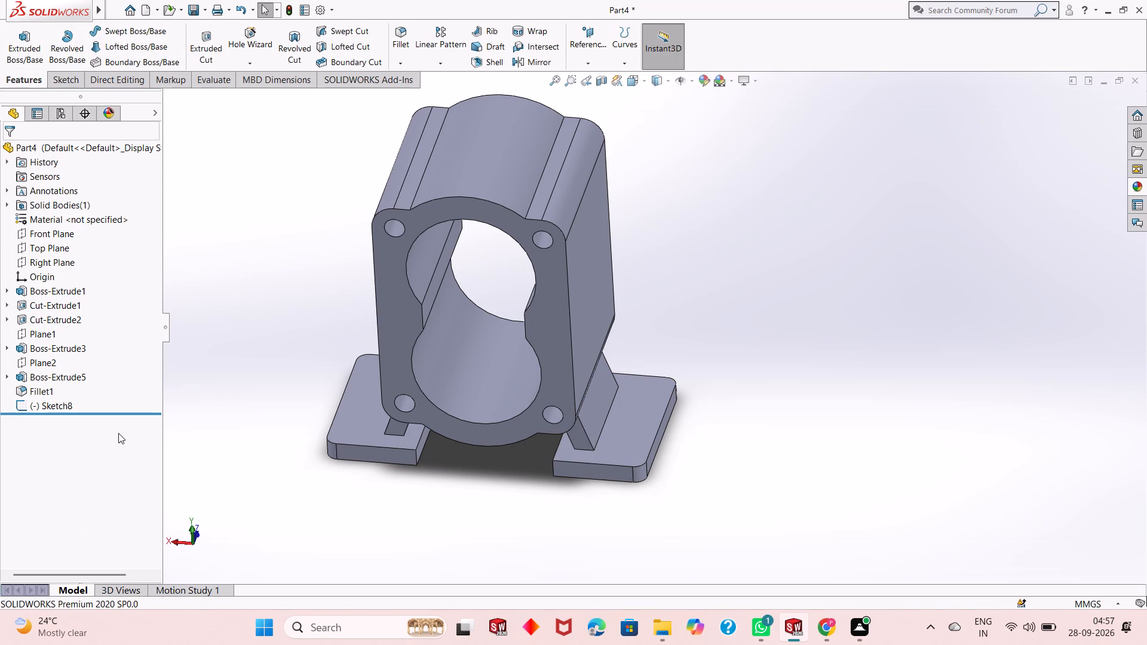
Reopen the latest foot-plate sketch for editing and view it normal to the plate's top face.
click(50, 408)
click(62, 373)
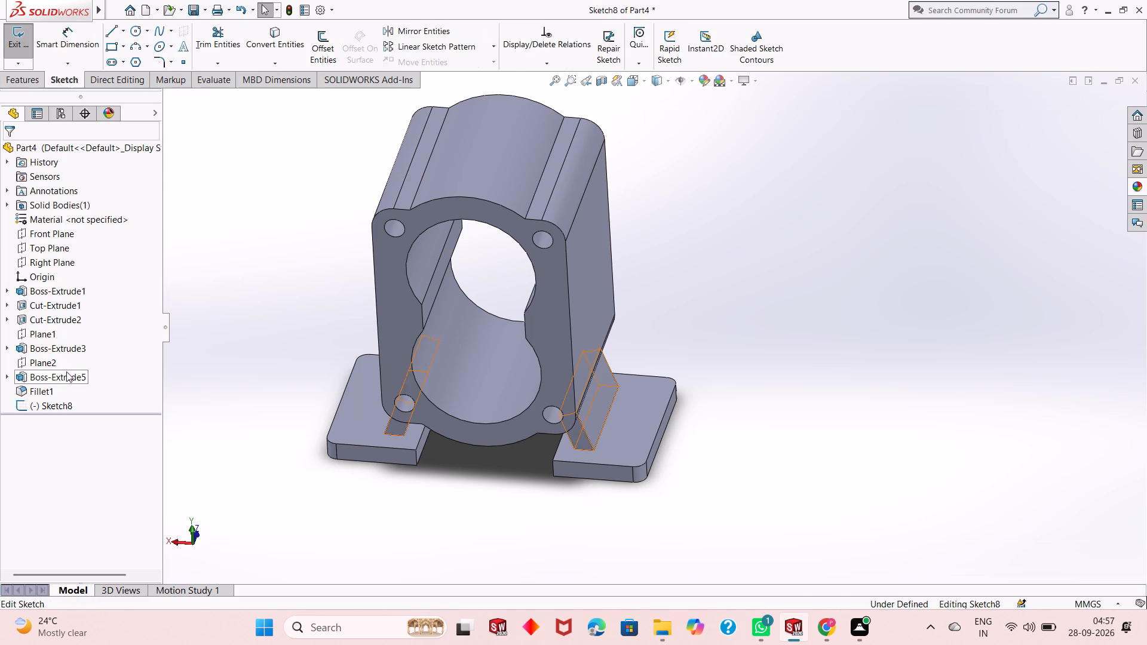
click(647, 407)
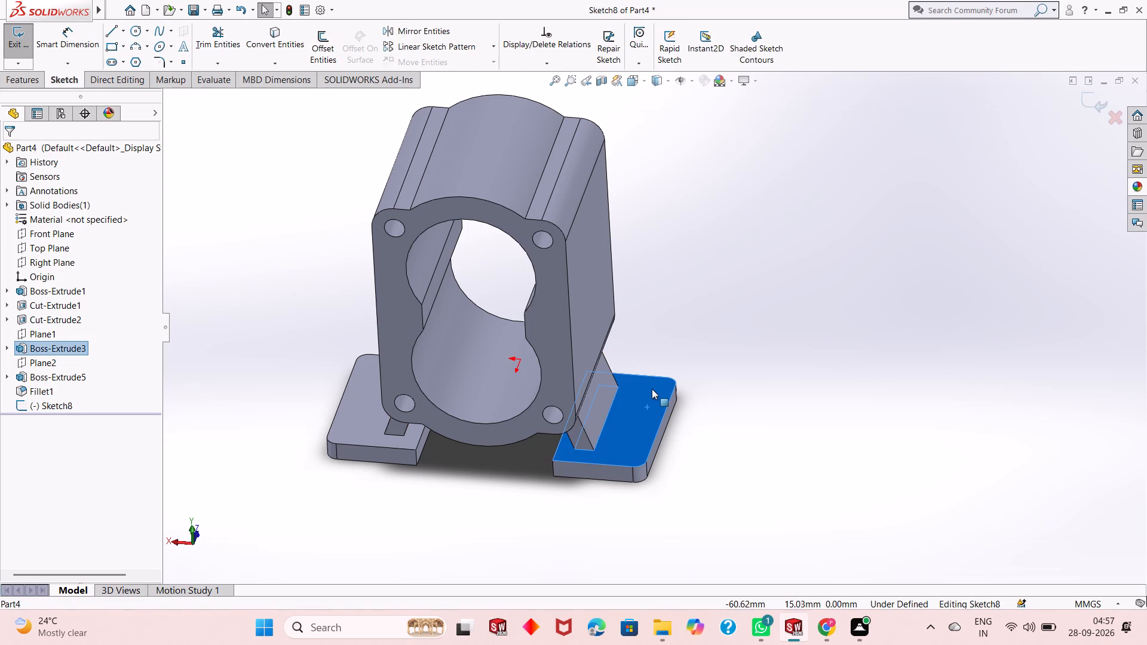
key(ctrl+8)
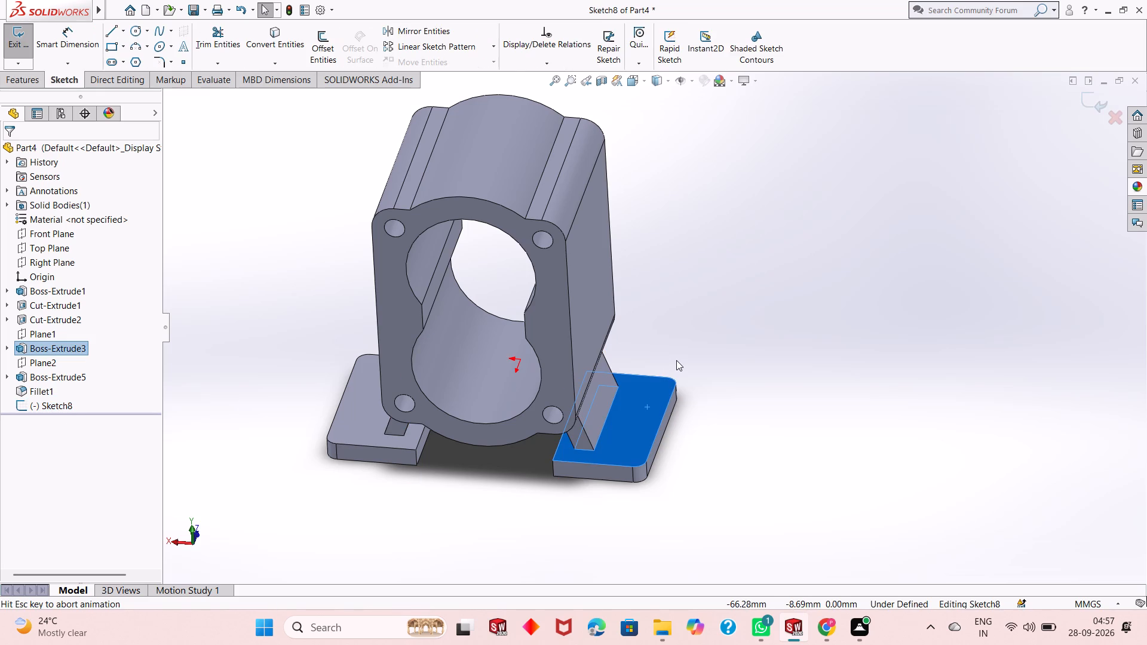
click(341, 354)
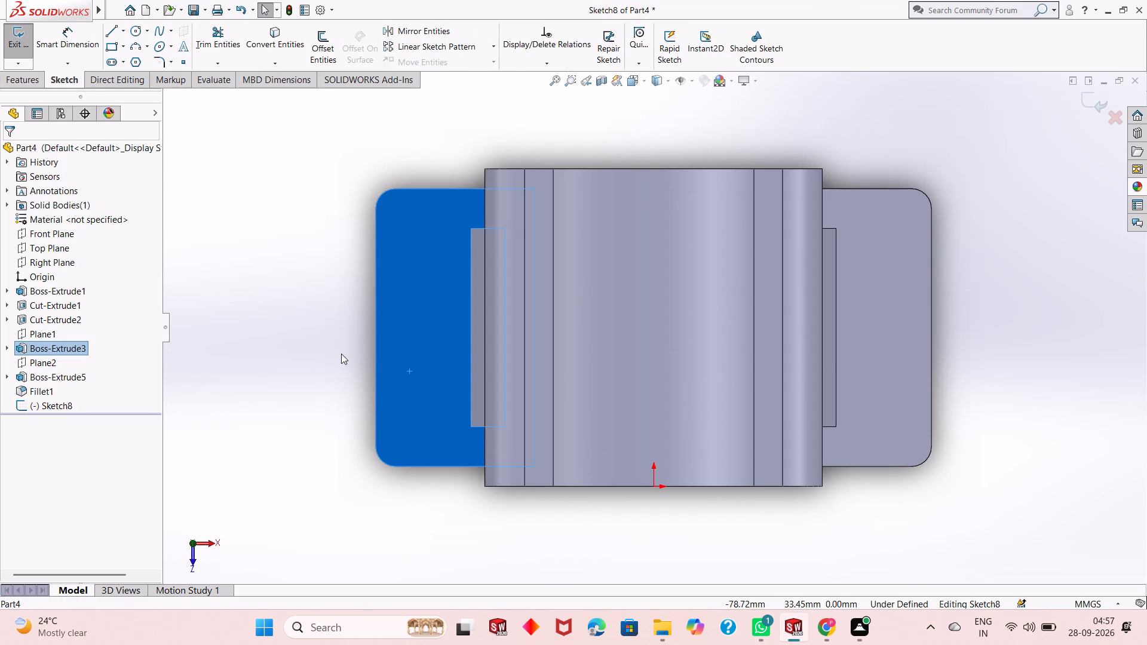
click(372, 122)
Sketch two circles on each foot plate, about 6 and 12 mm diameter on the negative X plate, 10 and 16 mm on the other.
click(140, 29)
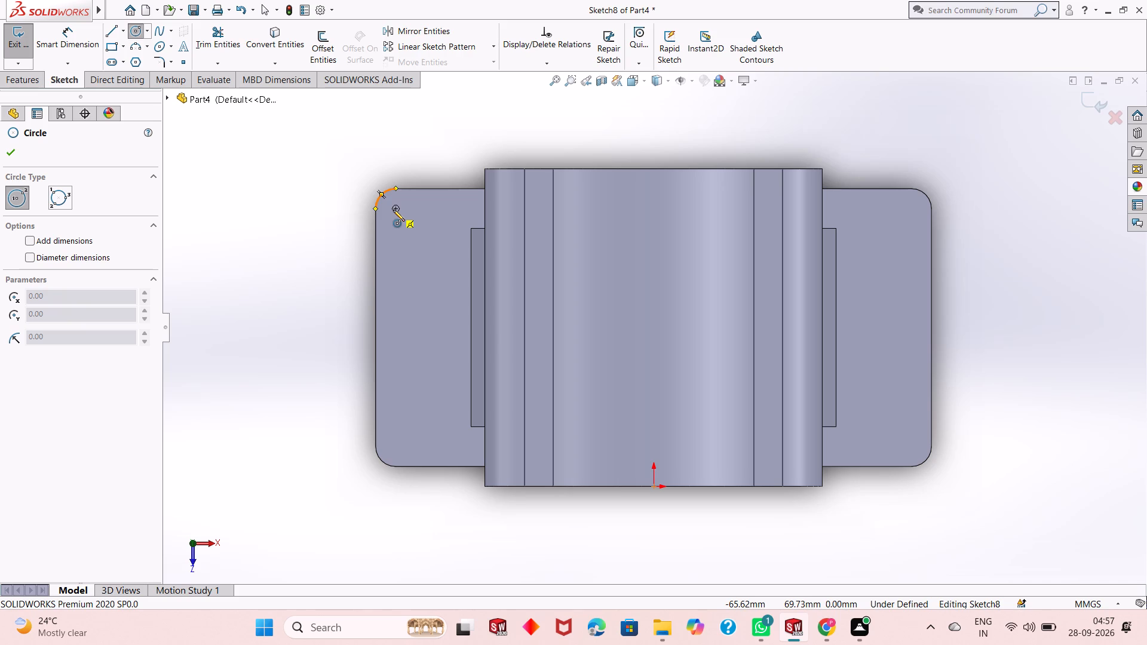
click(418, 218)
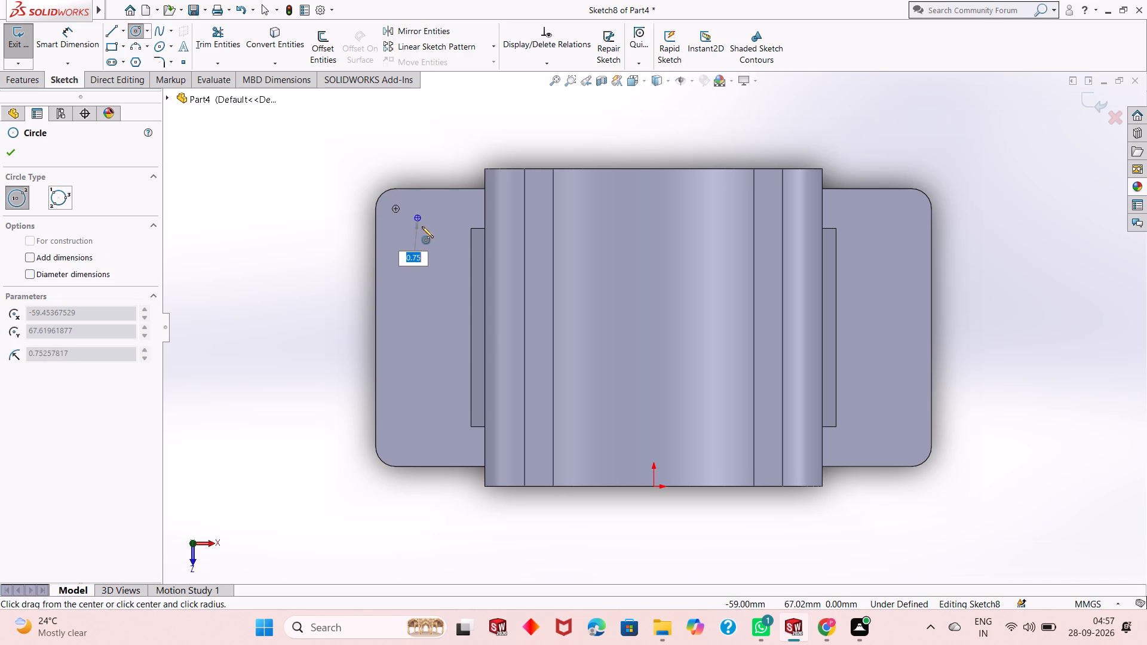
click(424, 229)
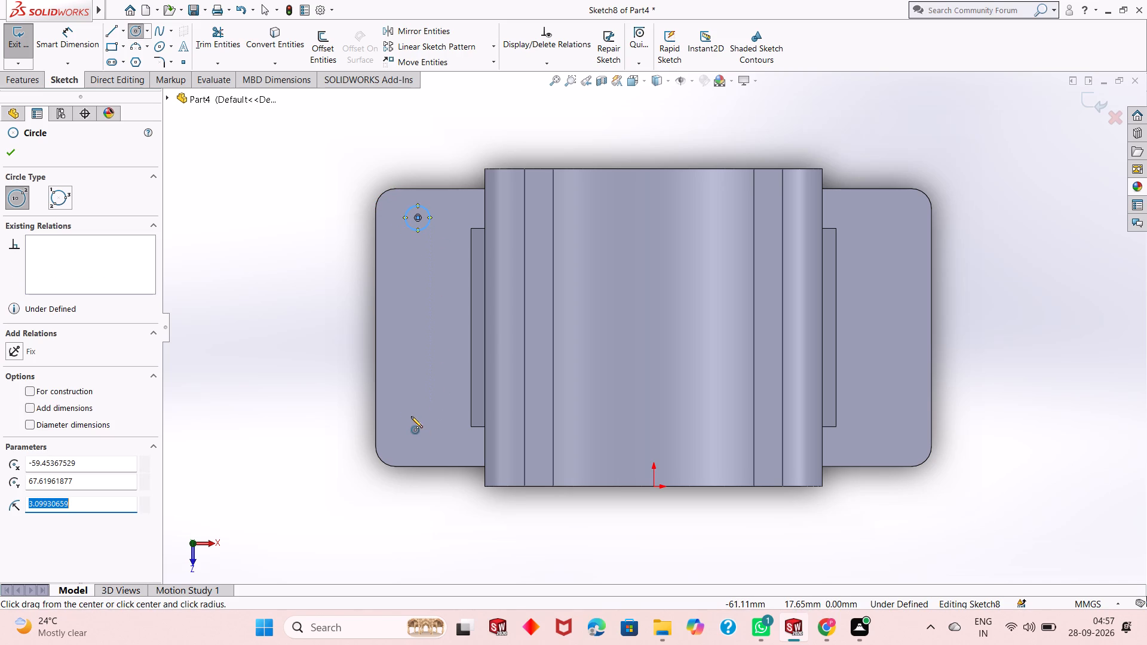
click(417, 415)
click(420, 392)
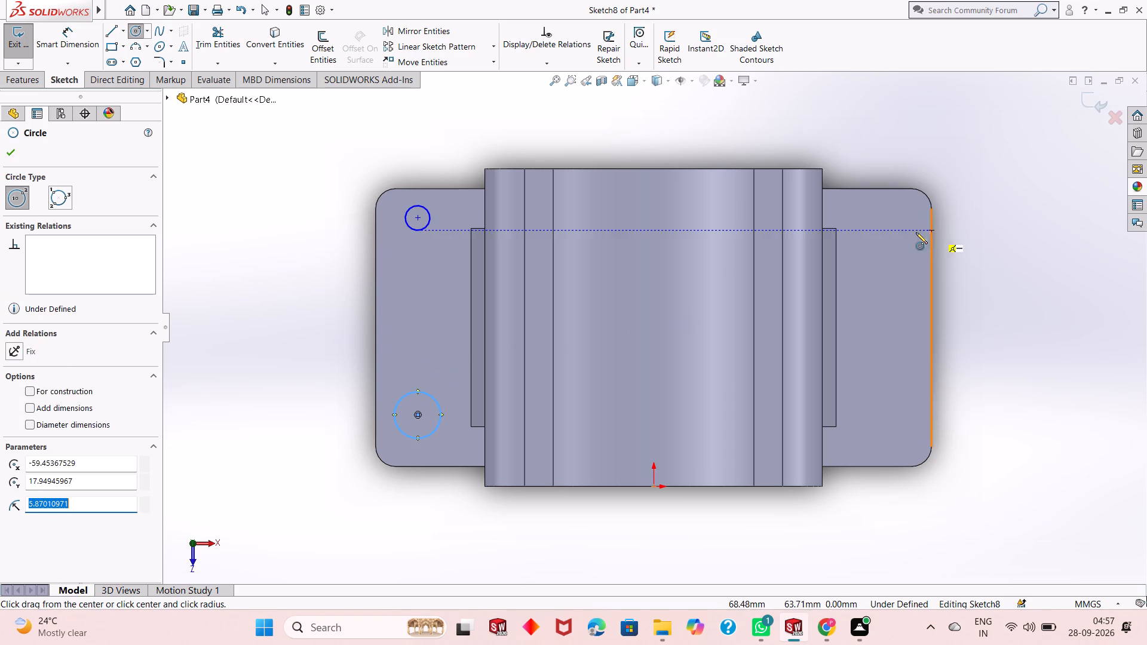
click(881, 218)
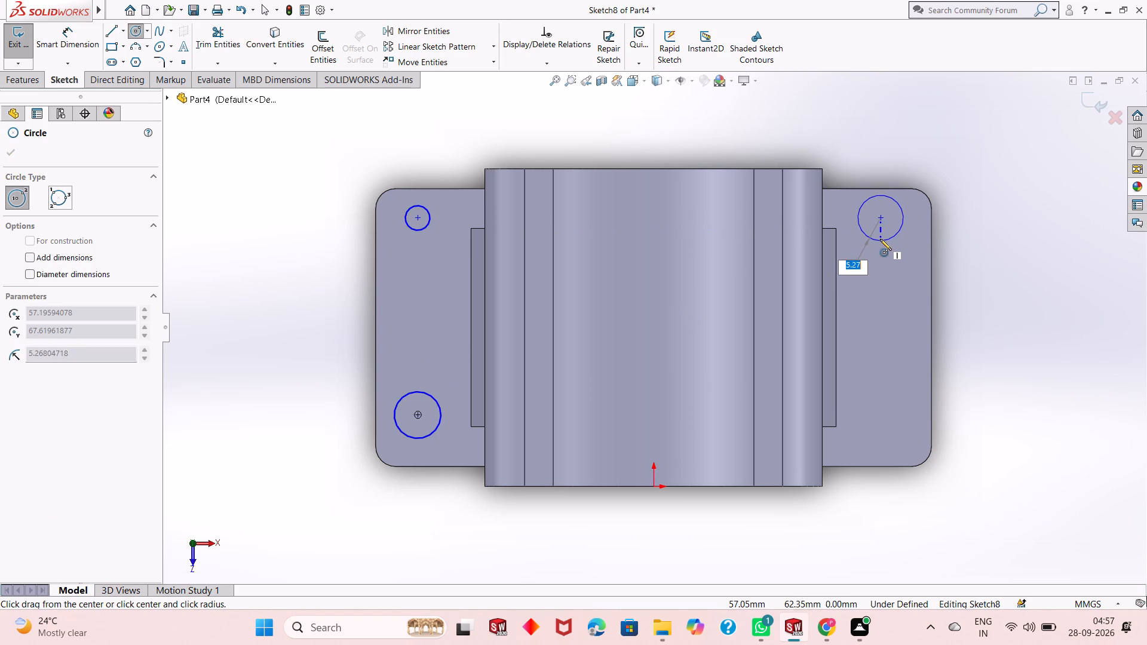
click(880, 238)
click(880, 413)
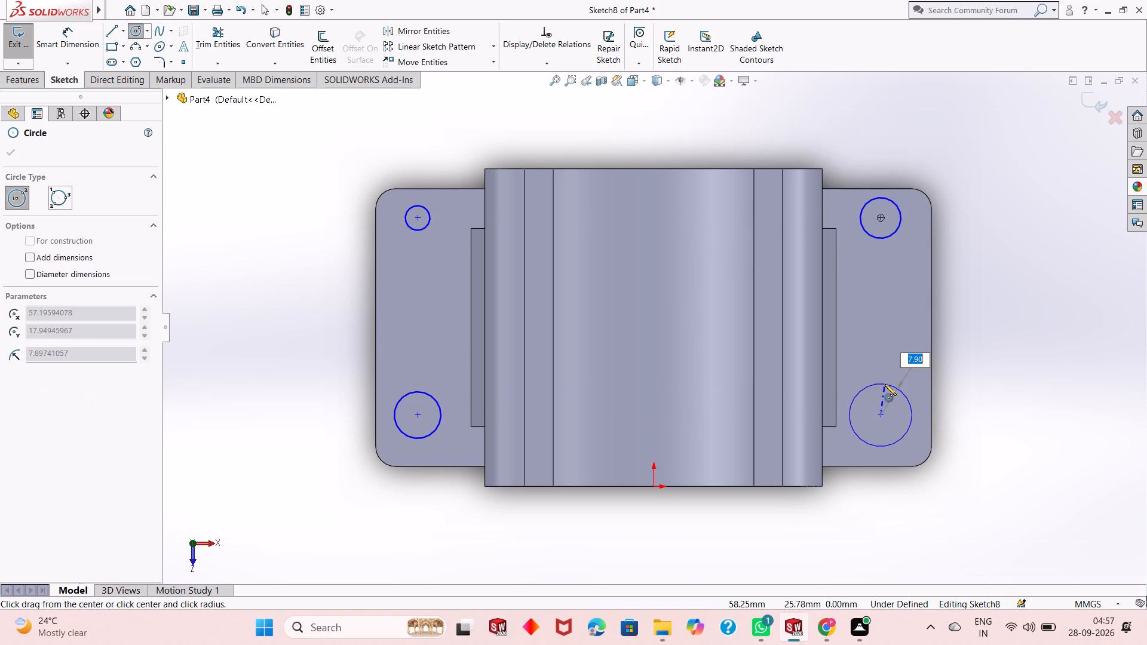
click(885, 384)
right_click(247, 228)
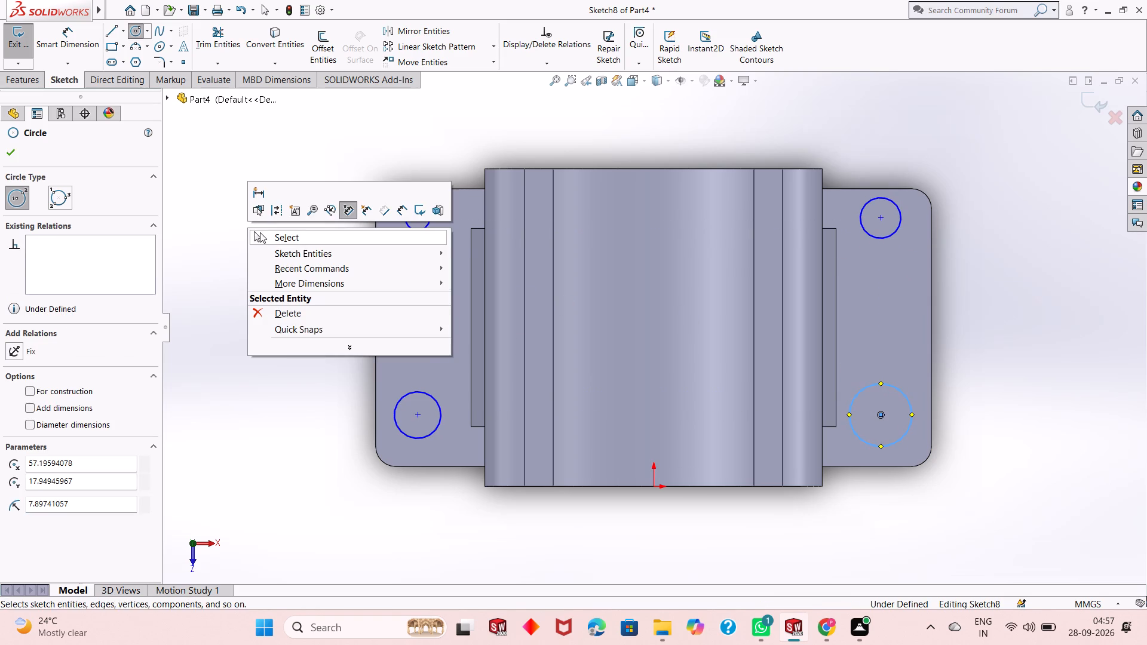
click(266, 235)
Dimension both circles on the negative X foot plate to a diameter of 12 mm.
click(90, 42)
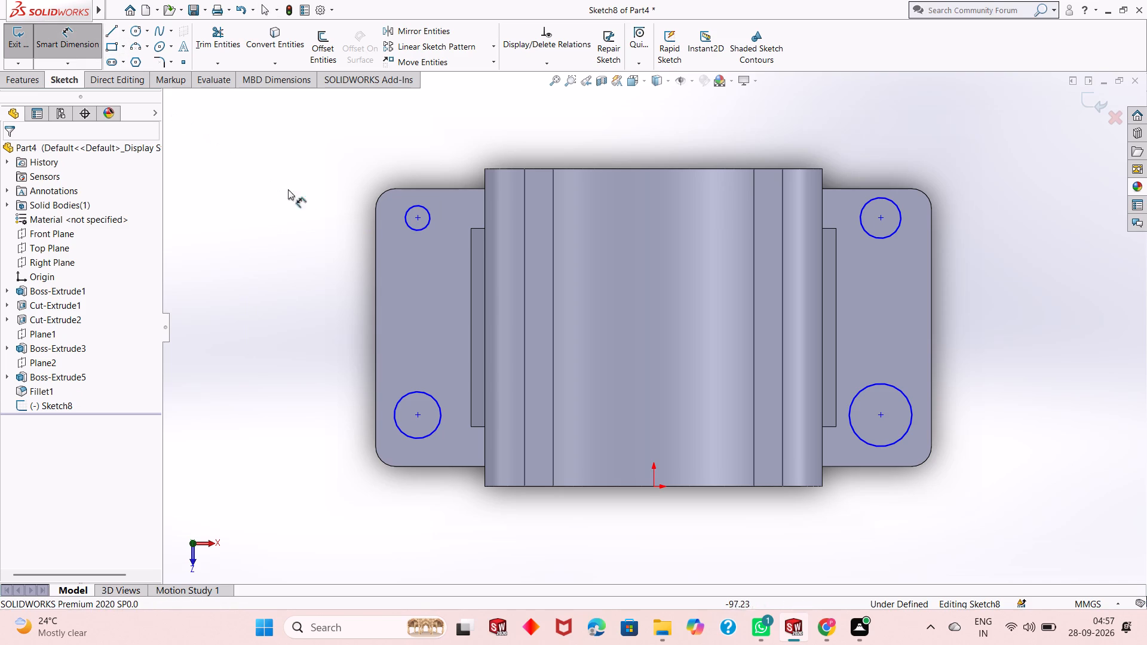
click(415, 226)
click(317, 314)
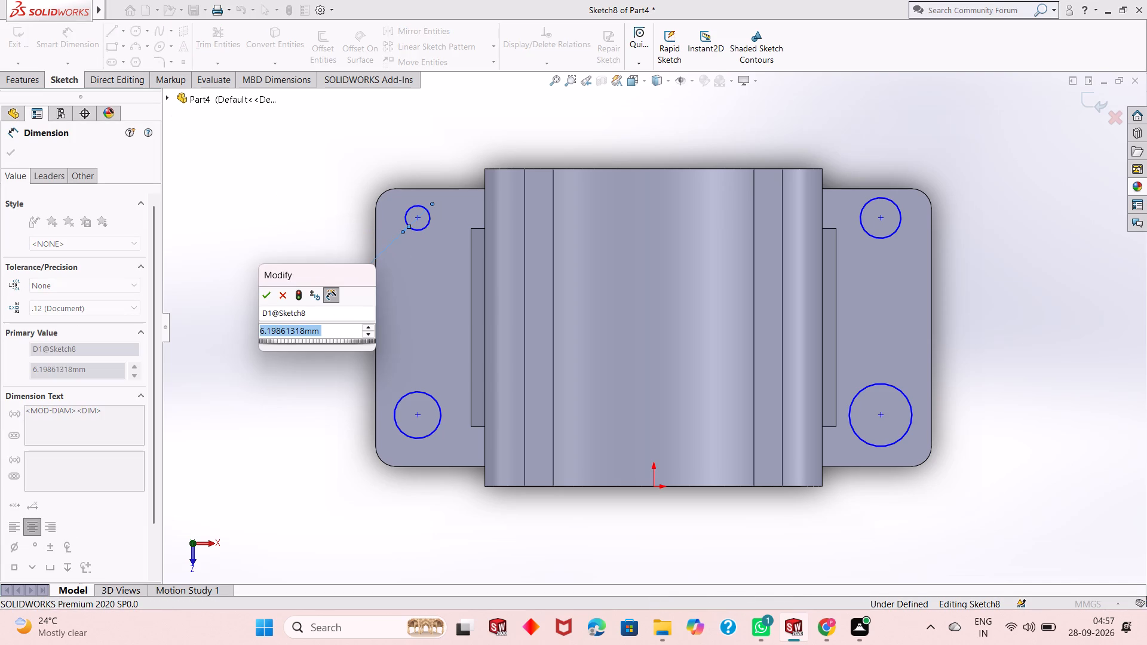
text(12)
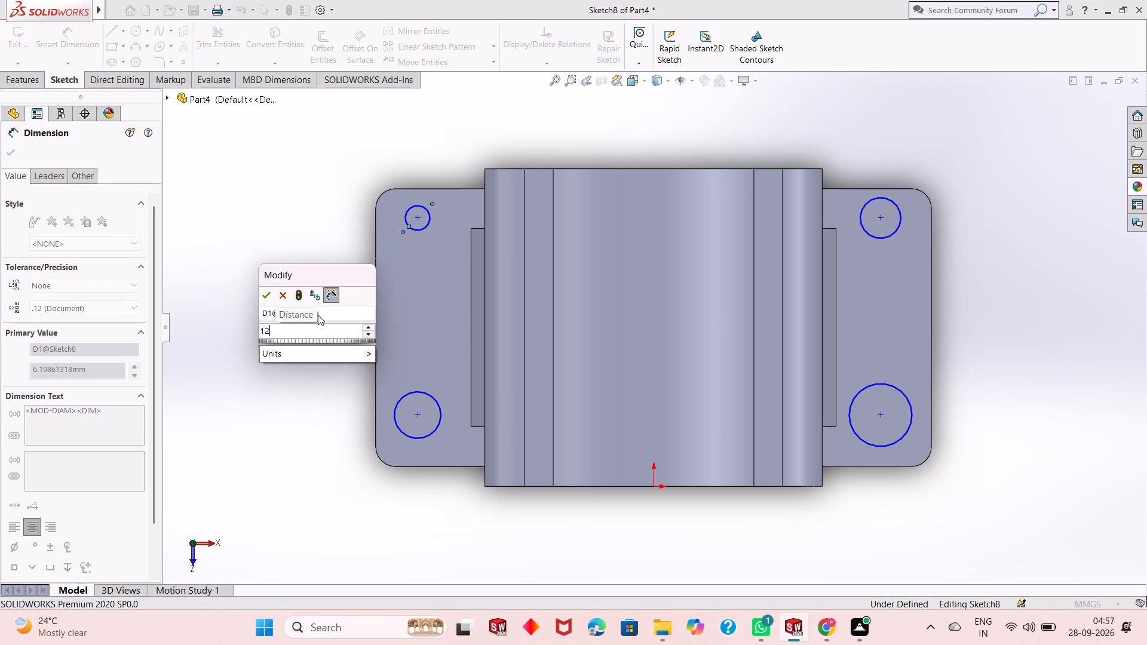
key(Return)
click(418, 432)
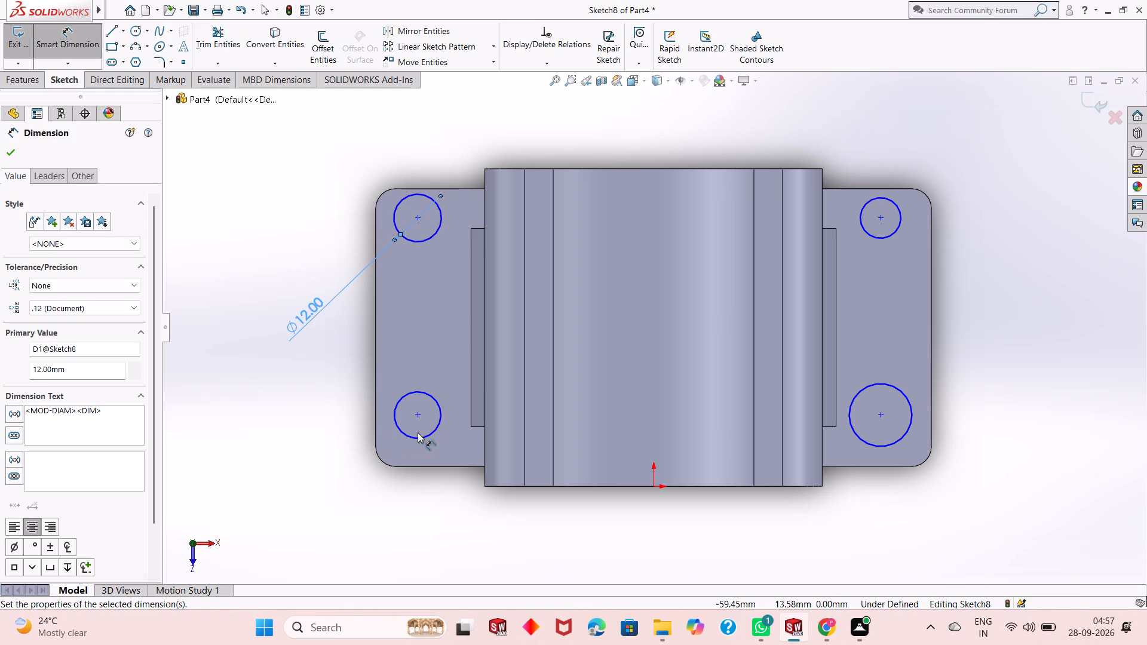
click(417, 436)
click(376, 494)
text(12)
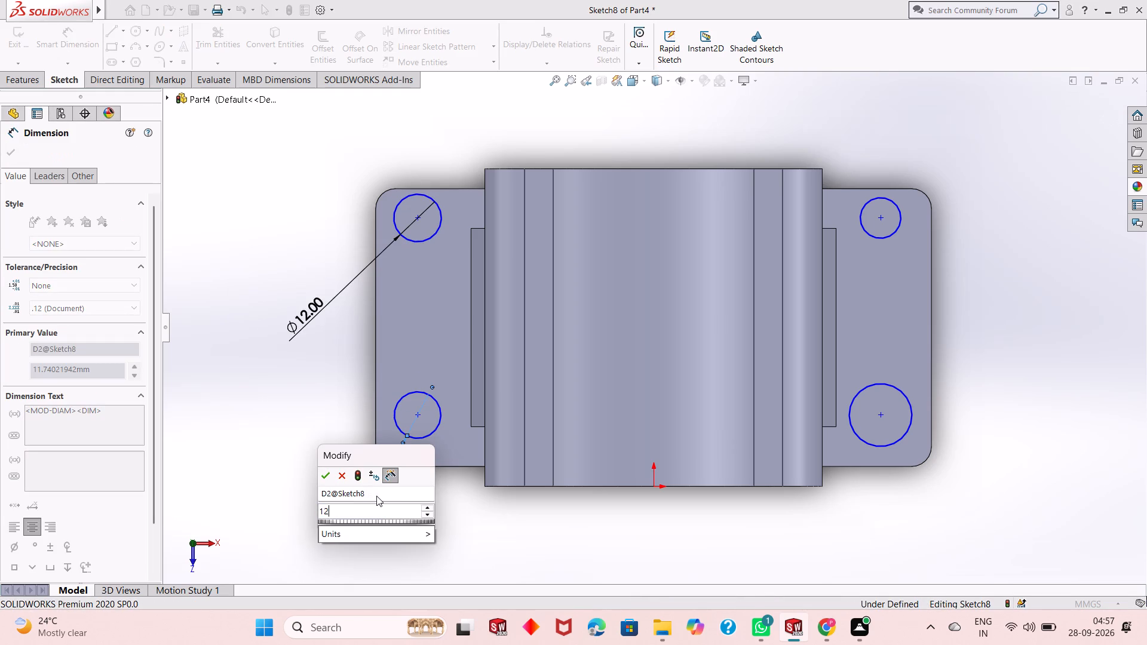
key(Return)
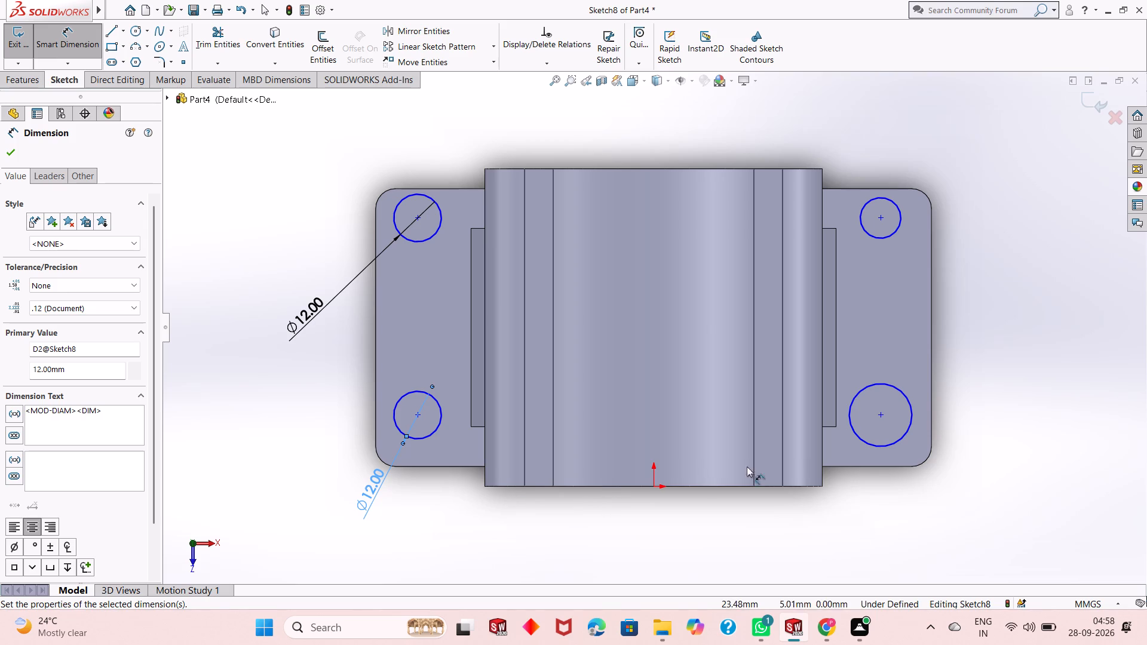
Dimension both circles on the positive X foot plate to a diameter of 12 mm.
click(876, 445)
click(936, 529)
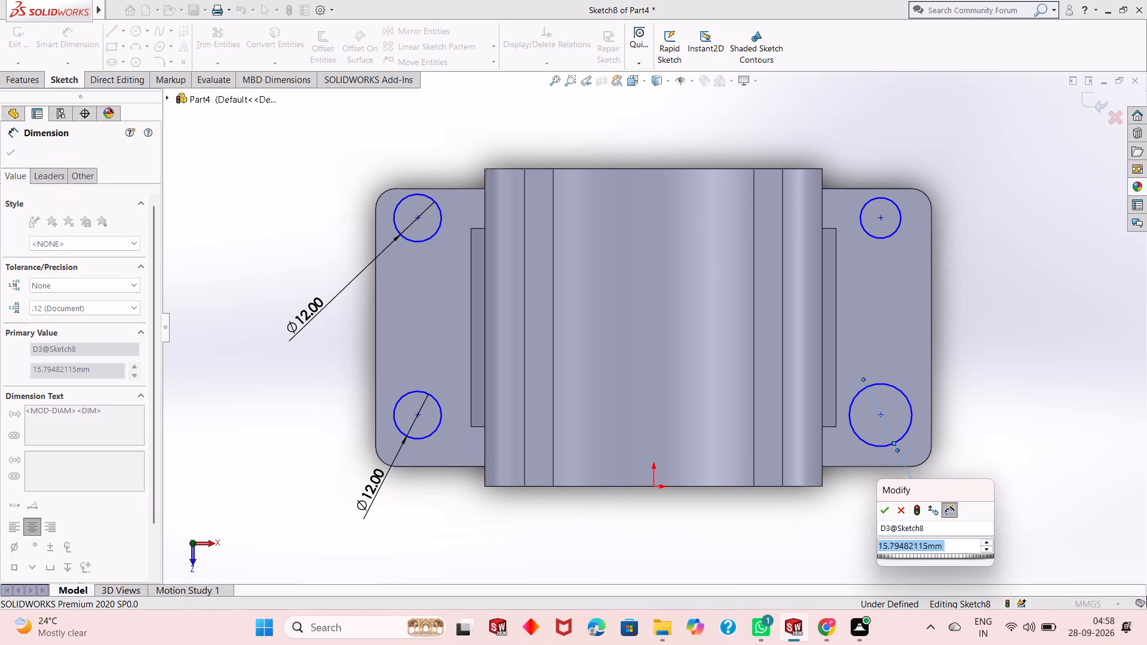
text(12)
key(Return)
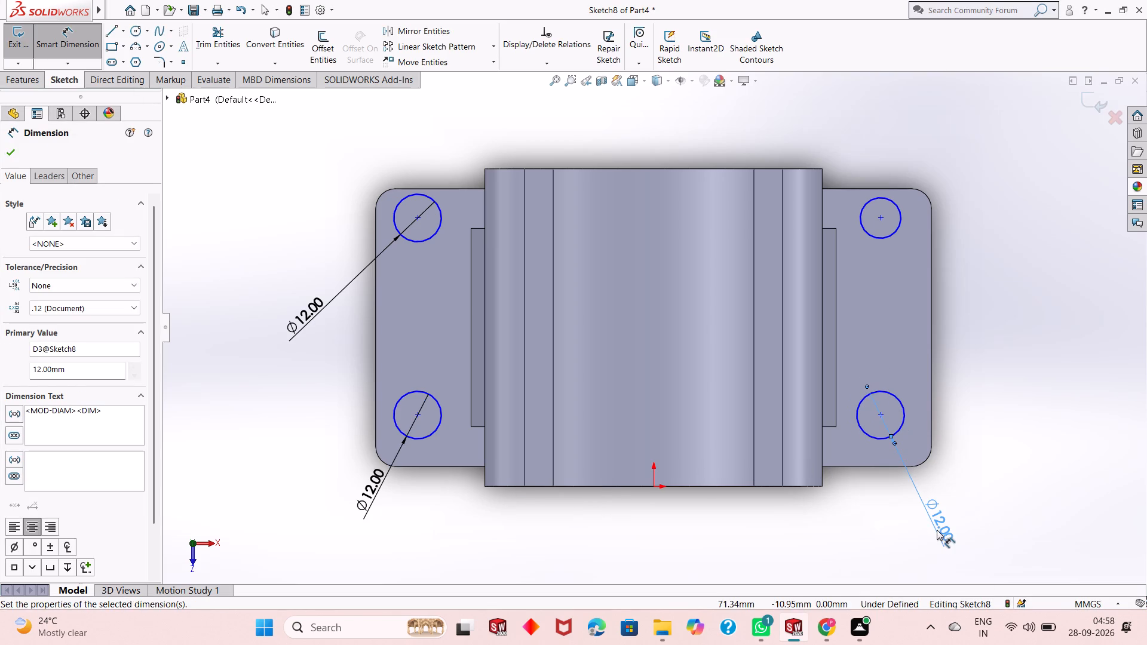
click(891, 233)
click(949, 232)
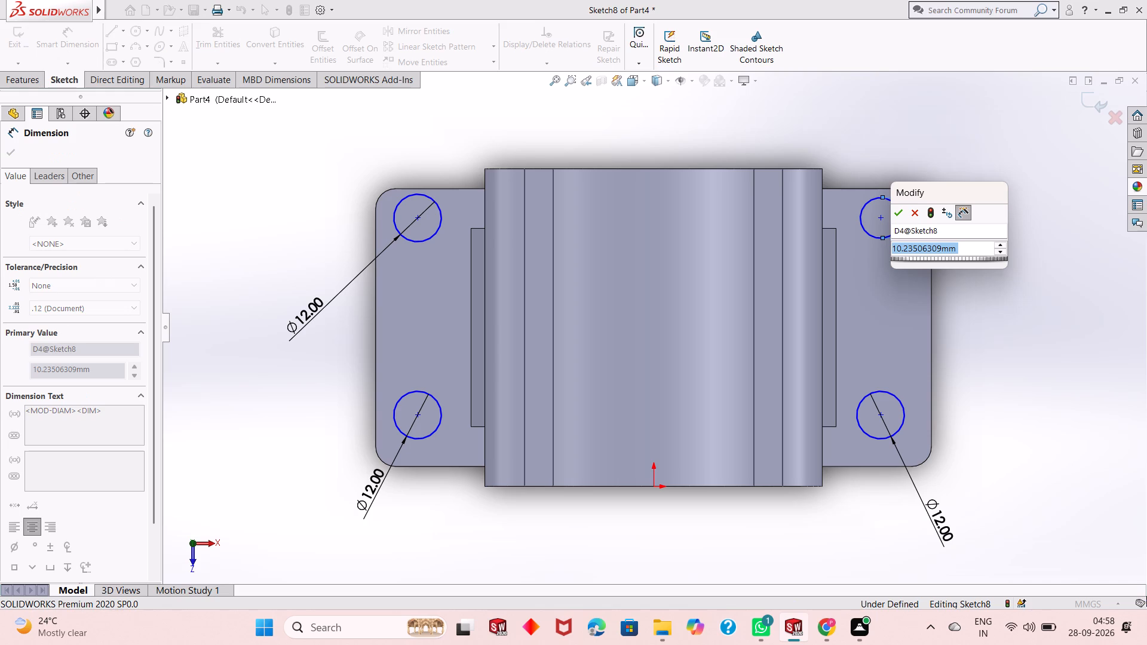
text(12)
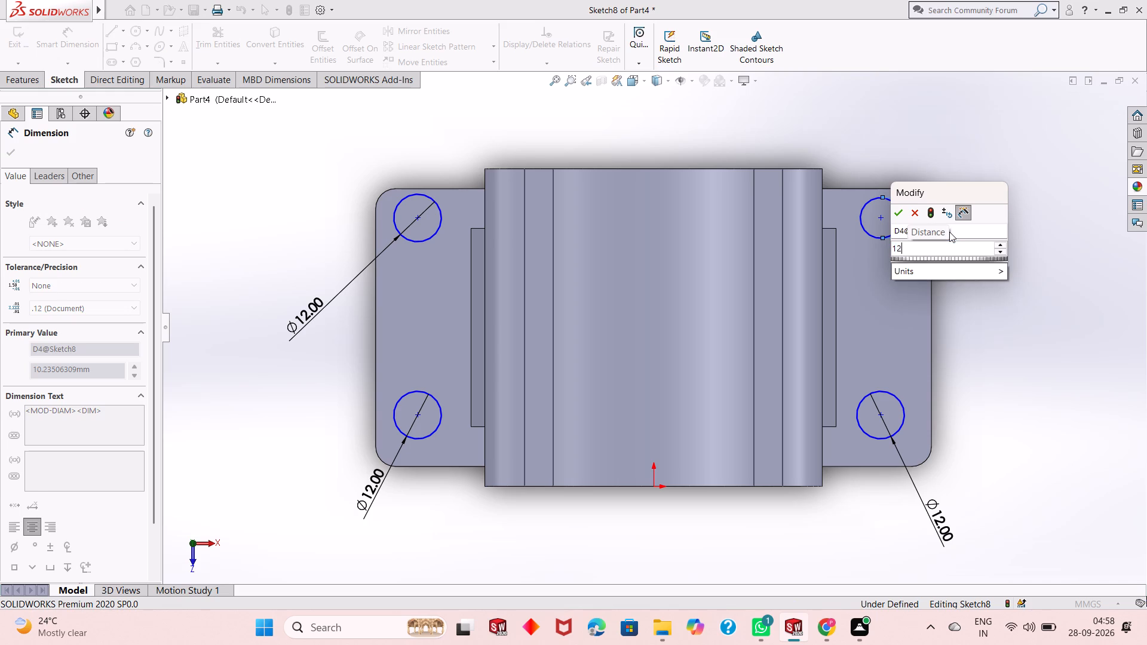
key(Return)
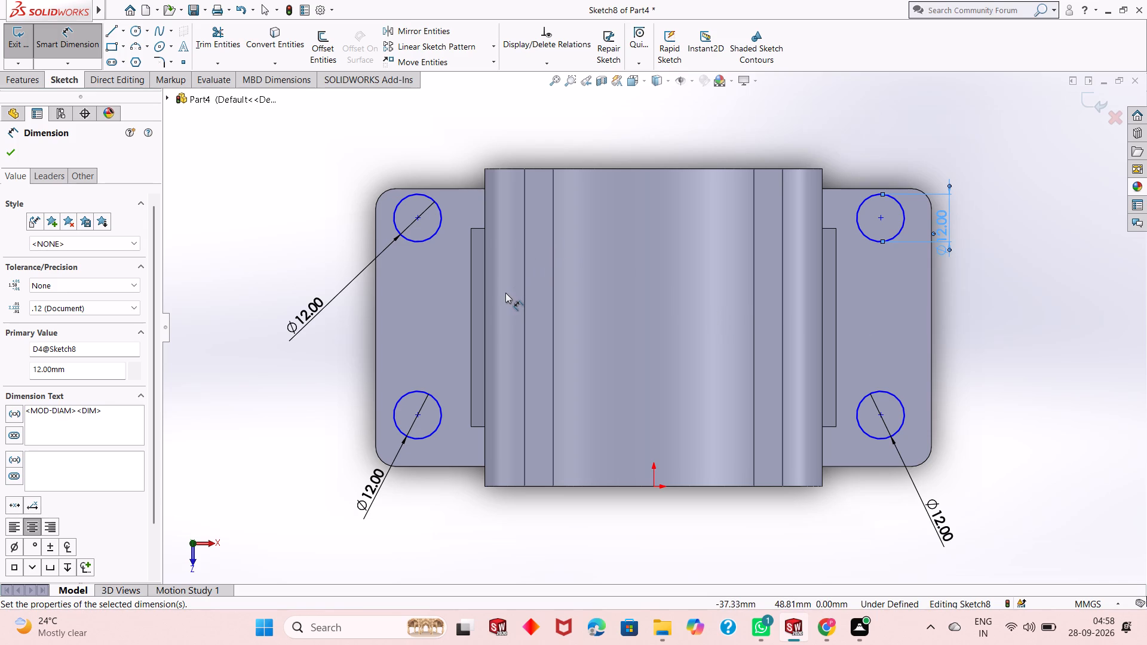
Set the spacing between the two circle centres on the negative X foot plate to 46 mm.
click(418, 216)
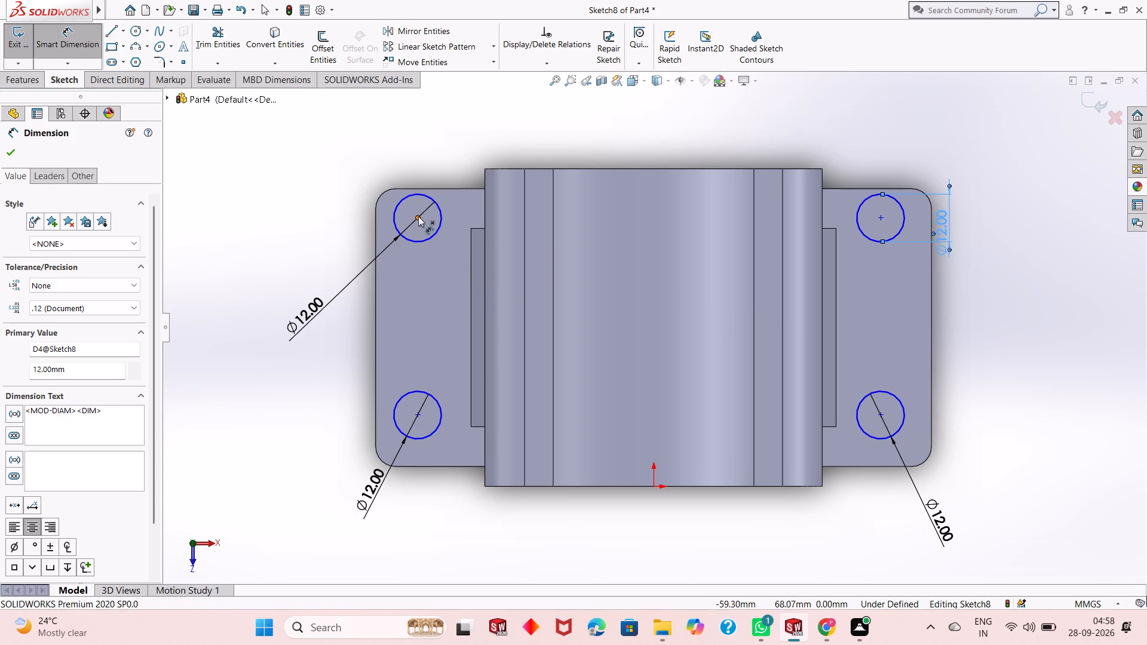
click(418, 413)
click(331, 408)
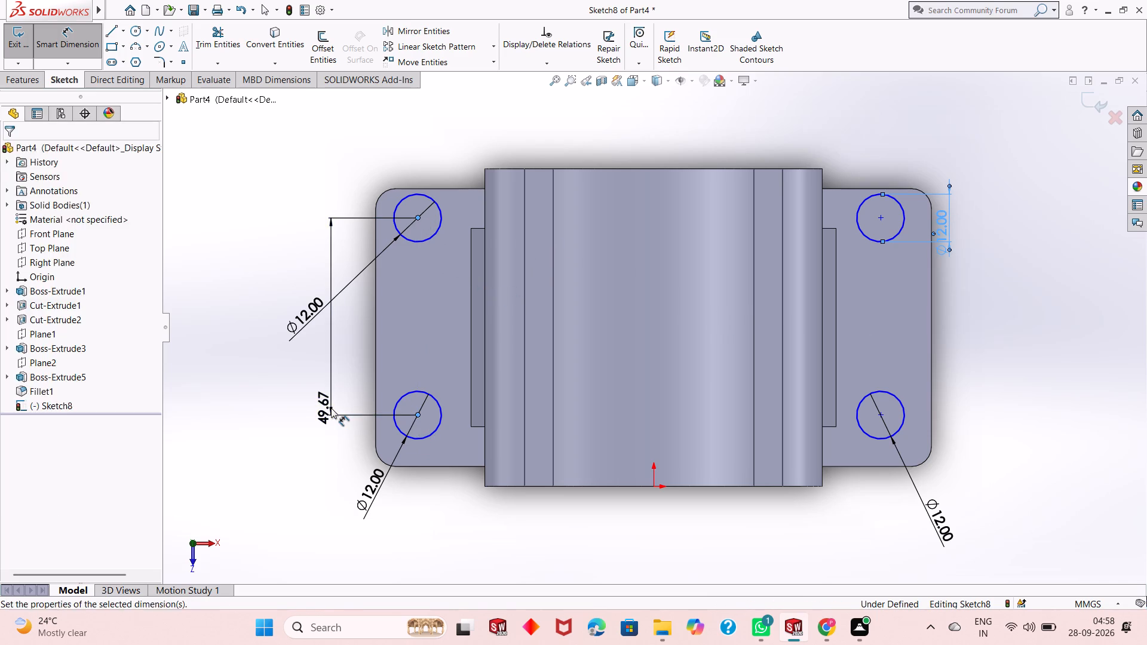
text(46)
key(Return)
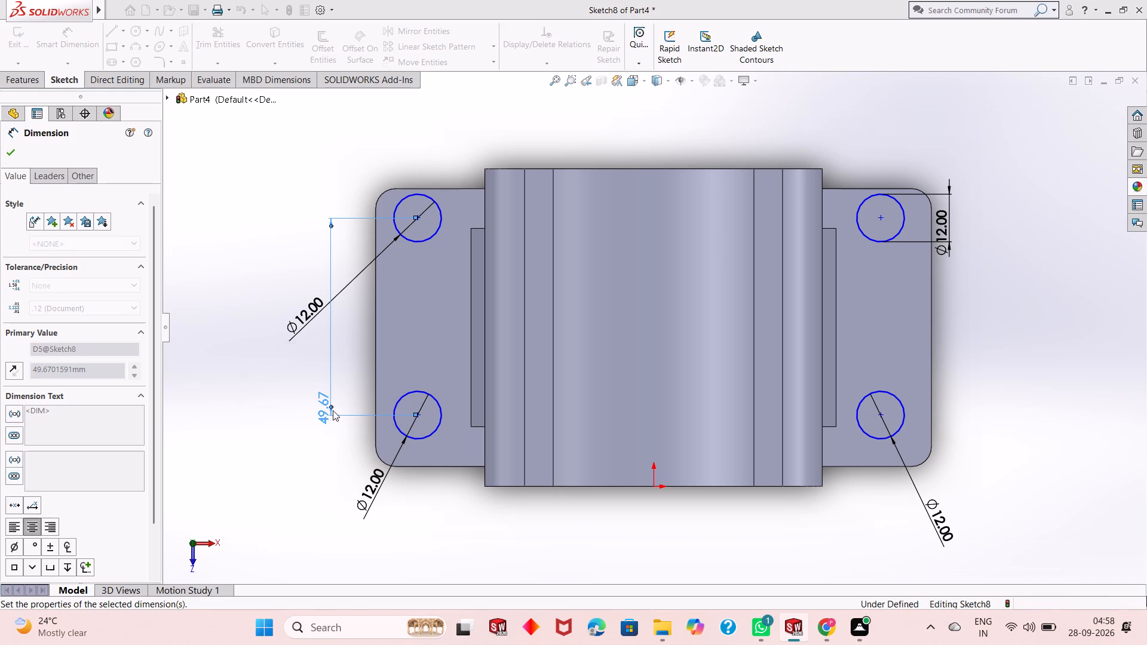
Set the rear circle's centre 12 mm from the rear edge of the negative X foot plate.
click(419, 235)
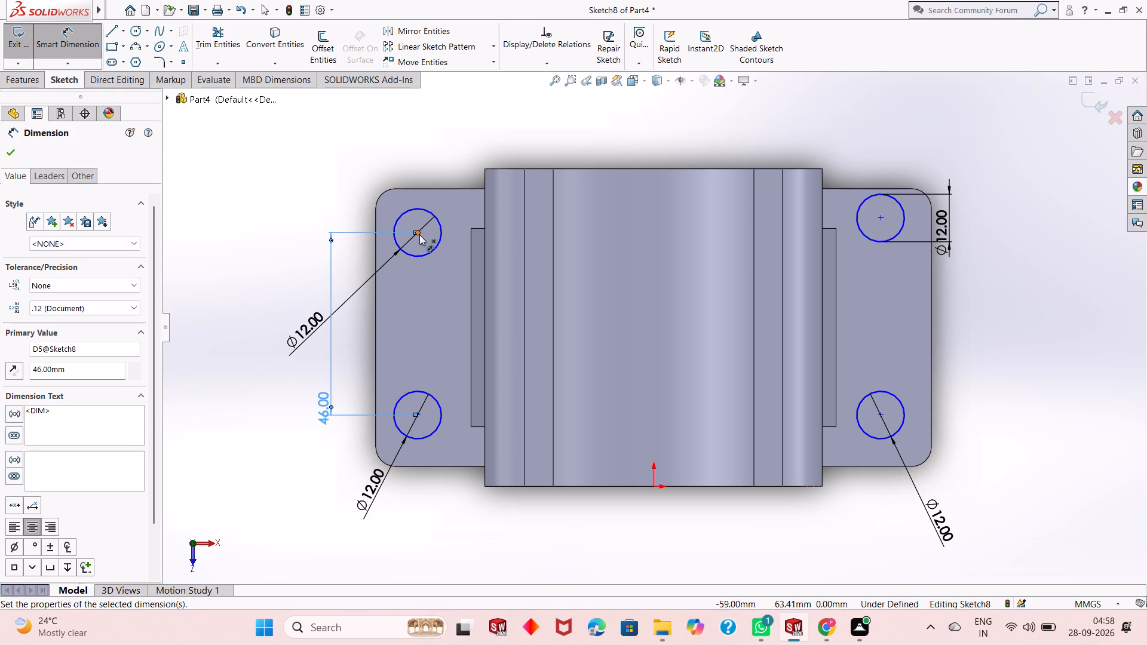
click(427, 189)
click(303, 174)
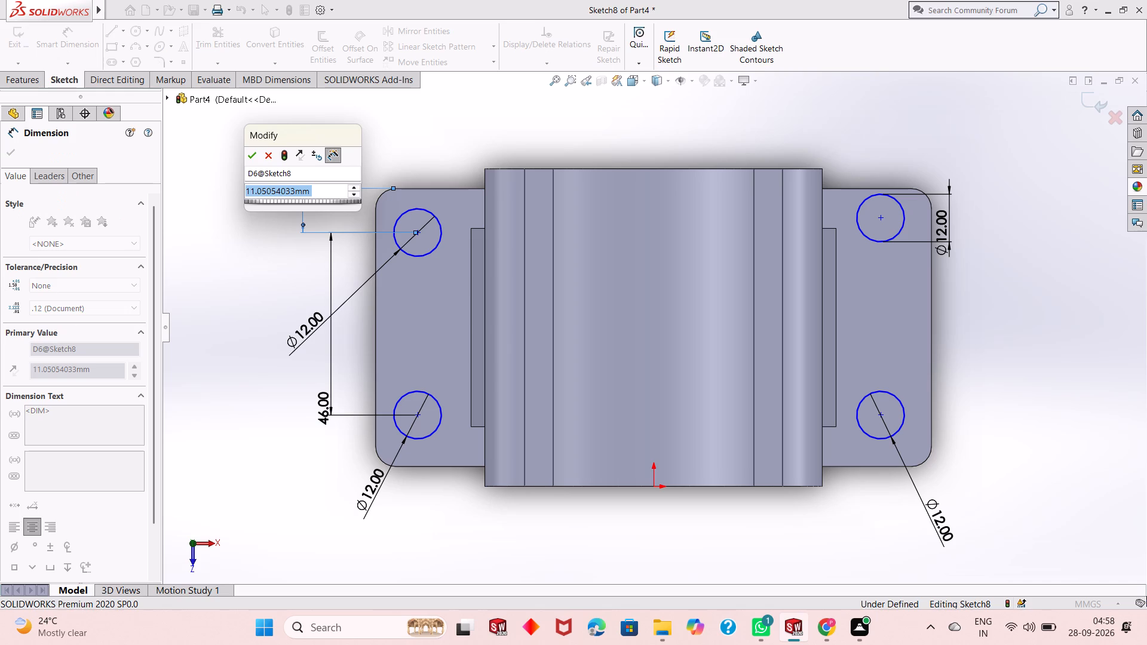
text(12)
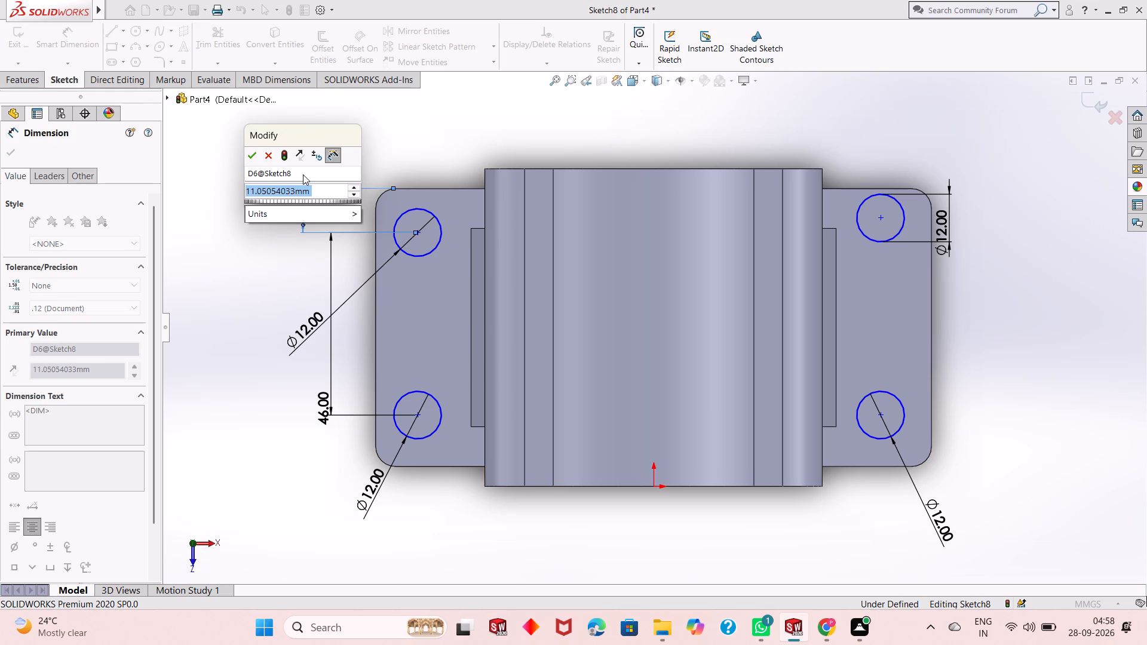
key(Return)
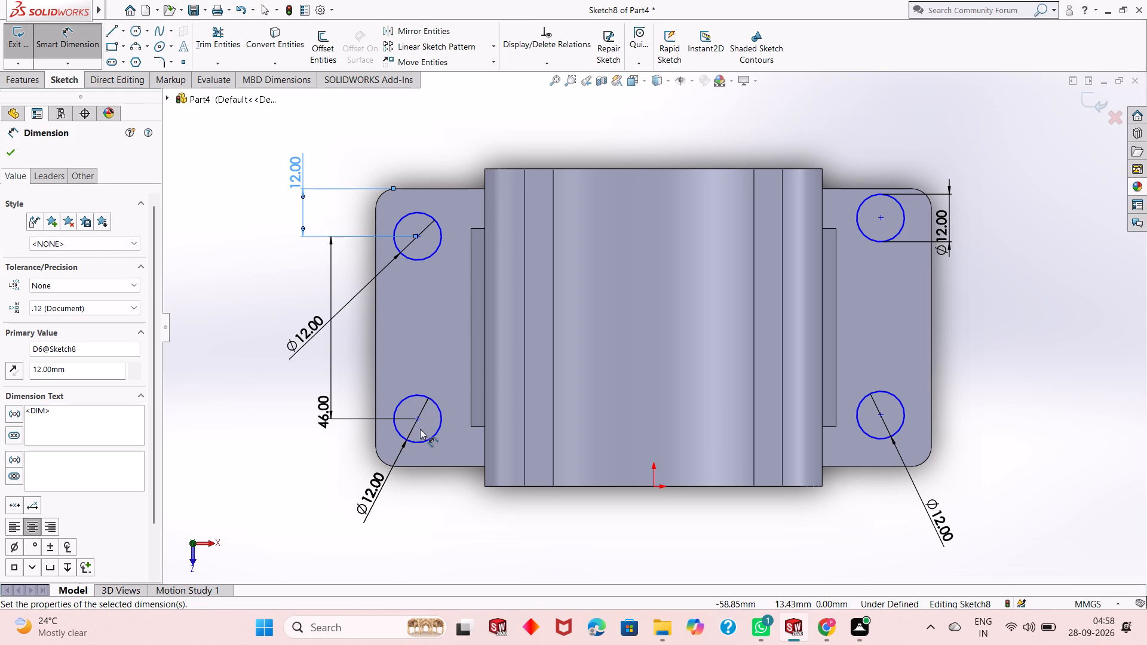
Dimension the front circle's centre to the front edge of the negative X foot plate.
click(418, 416)
click(435, 468)
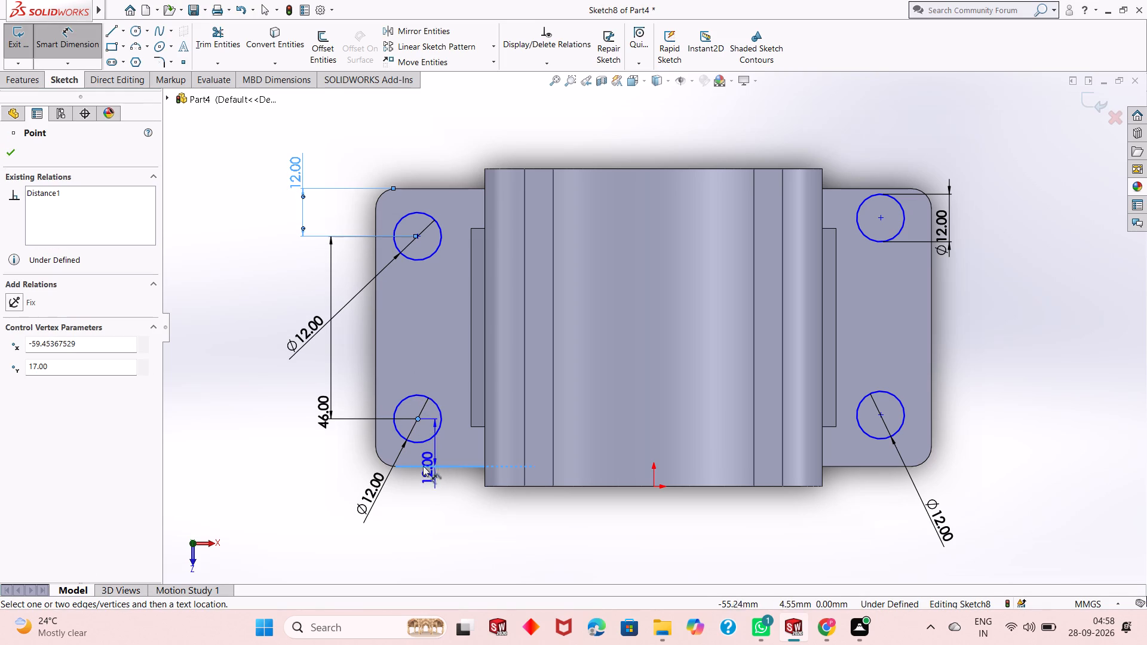
click(322, 463)
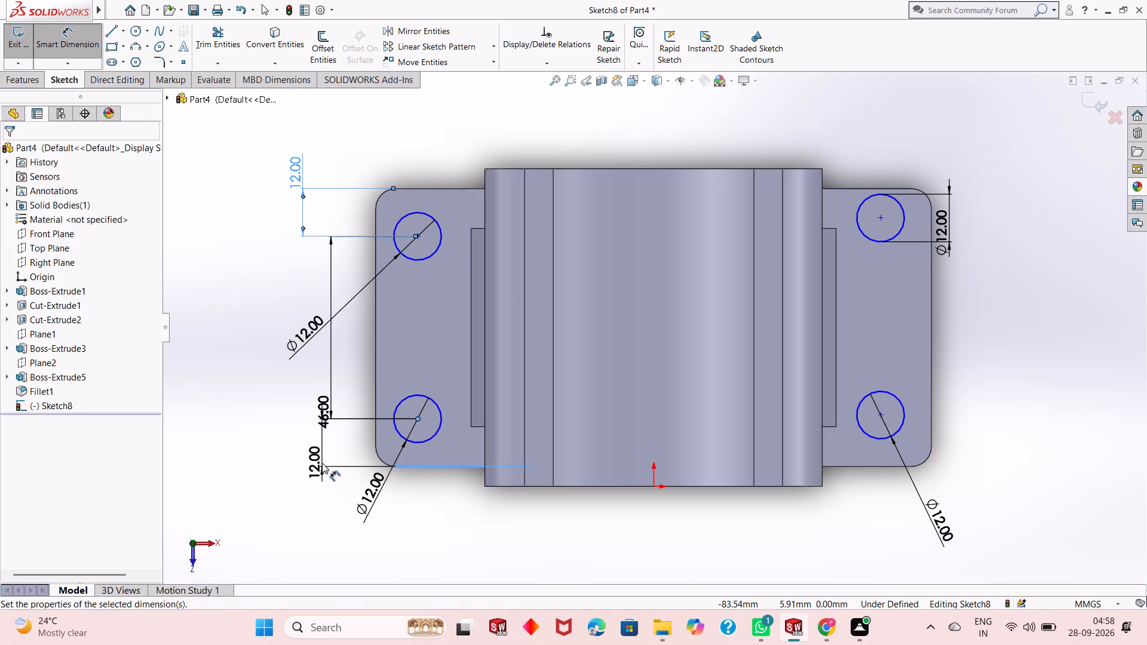
click(268, 440)
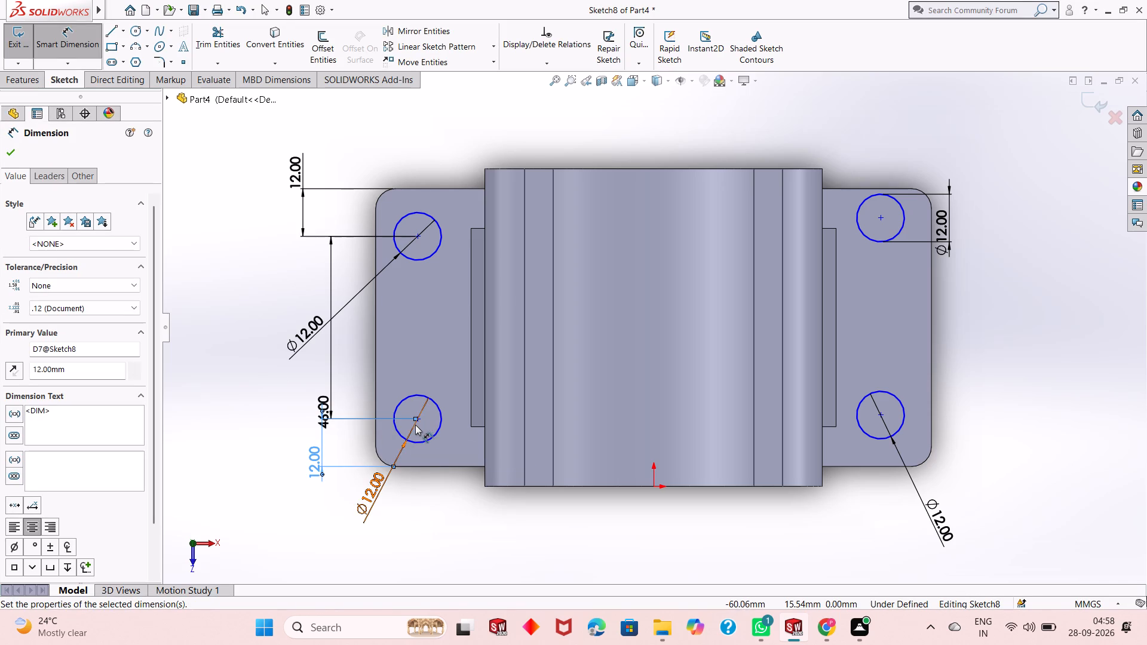
Dimension the front circle's centre on the negative X foot plate 20 mm from the plate's outer side edge.
click(418, 420)
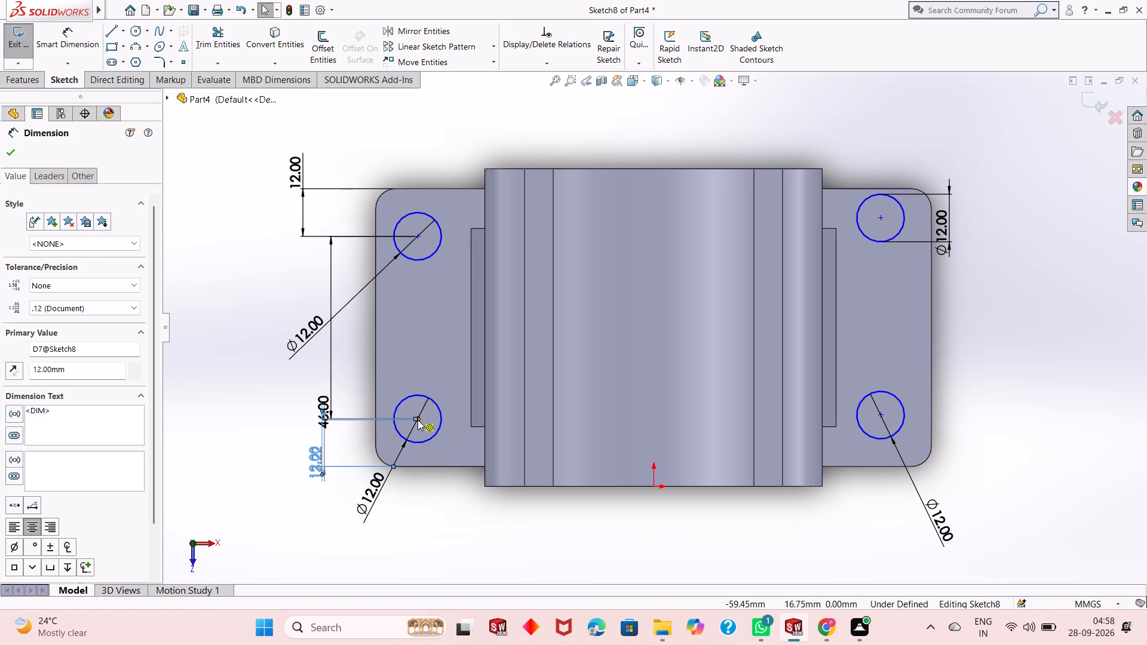
key(Escape)
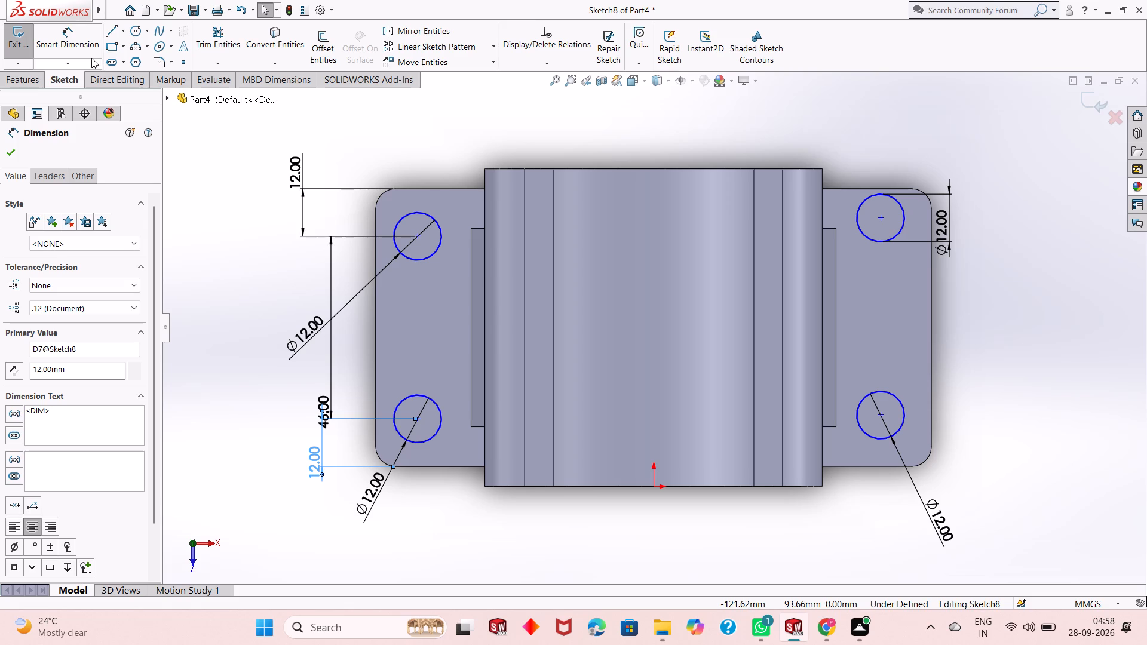
click(10, 158)
click(76, 57)
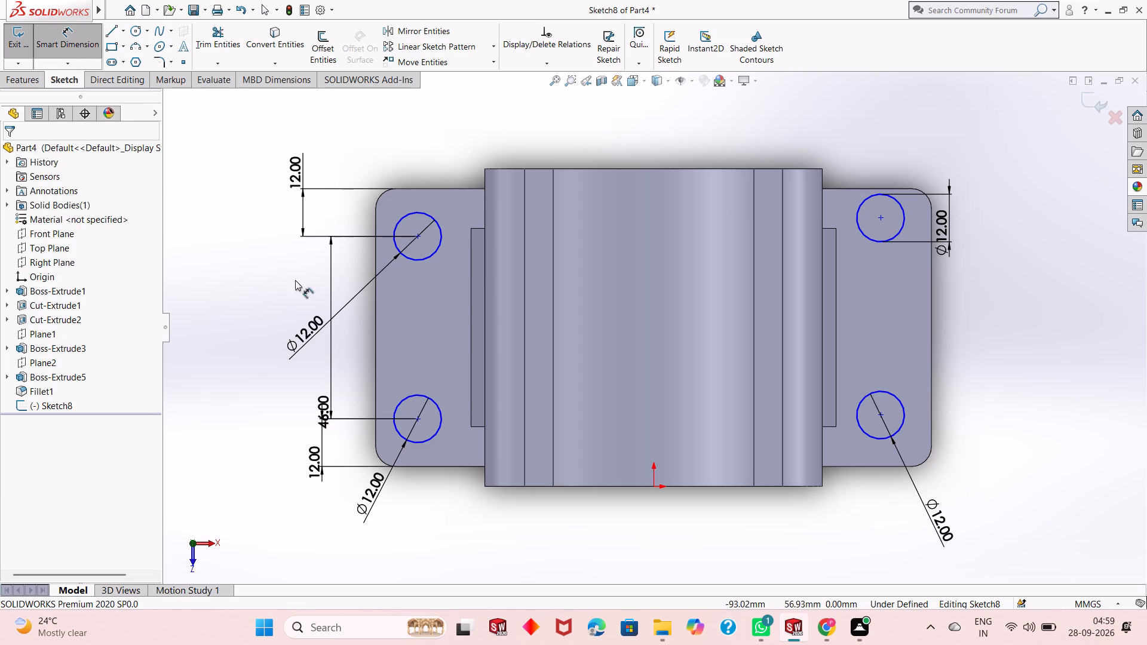
click(419, 422)
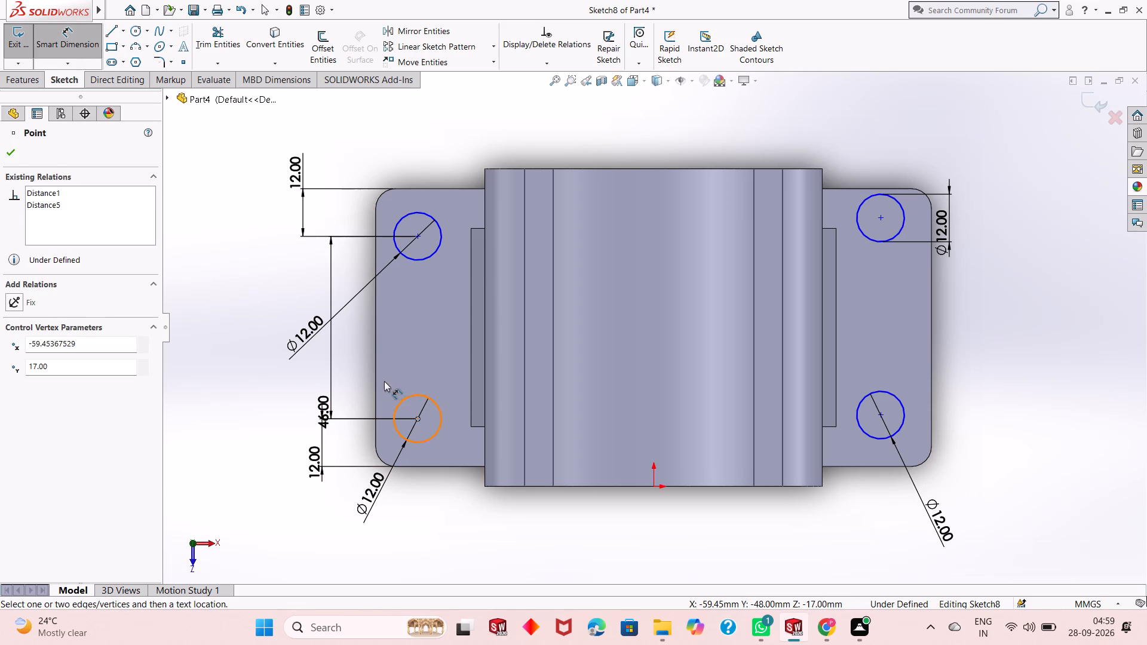
click(375, 388)
click(400, 533)
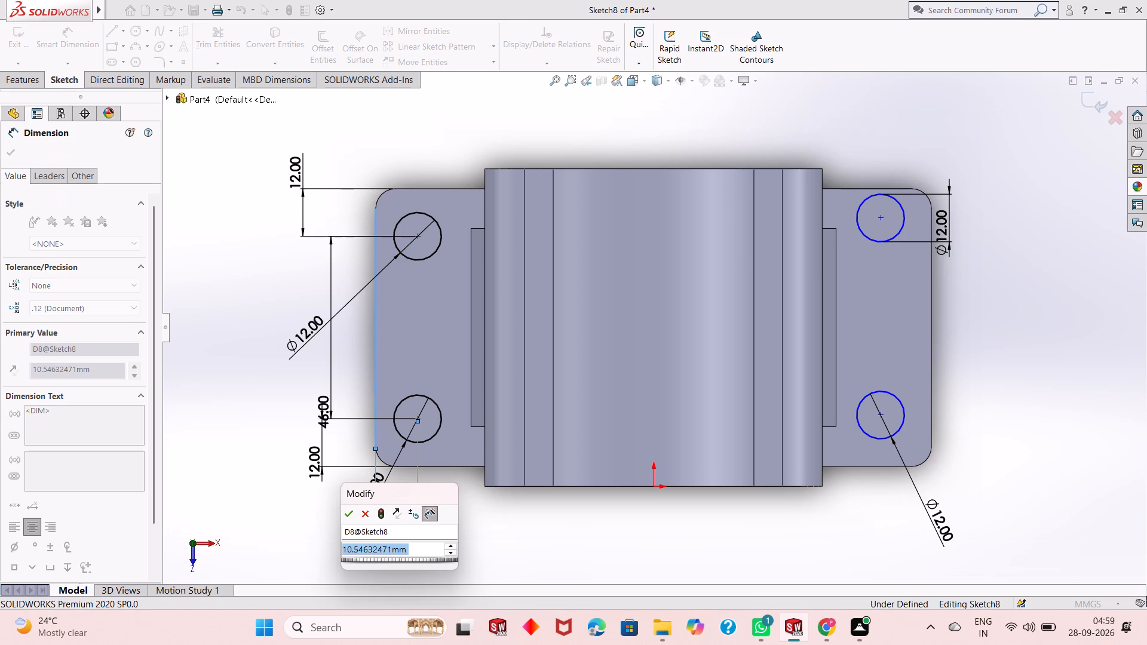
text(20)
key(Return)
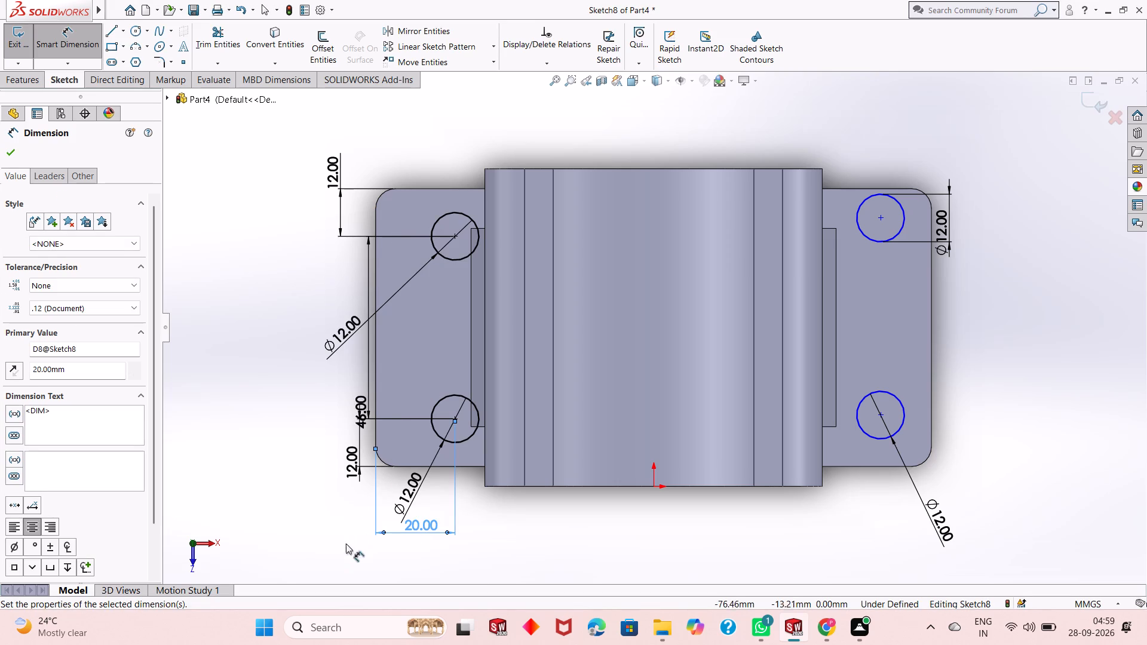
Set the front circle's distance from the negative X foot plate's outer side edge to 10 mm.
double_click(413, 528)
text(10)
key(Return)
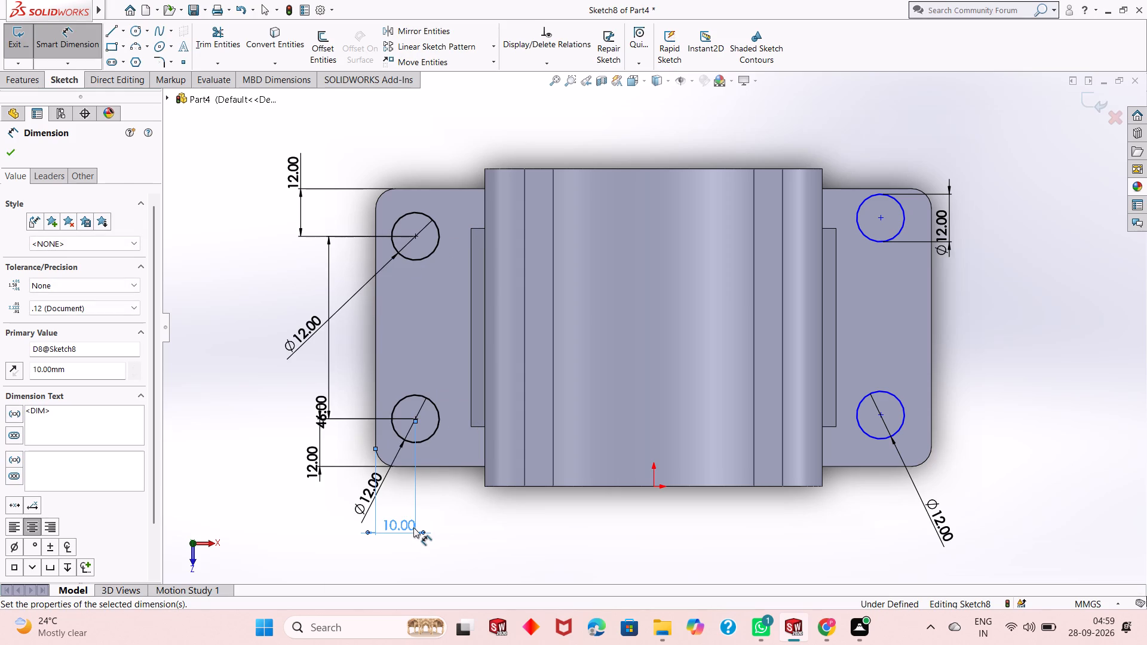
Set the front circle's distance from the negative X foot plate's outer side edge to 15 mm.
double_click(407, 529)
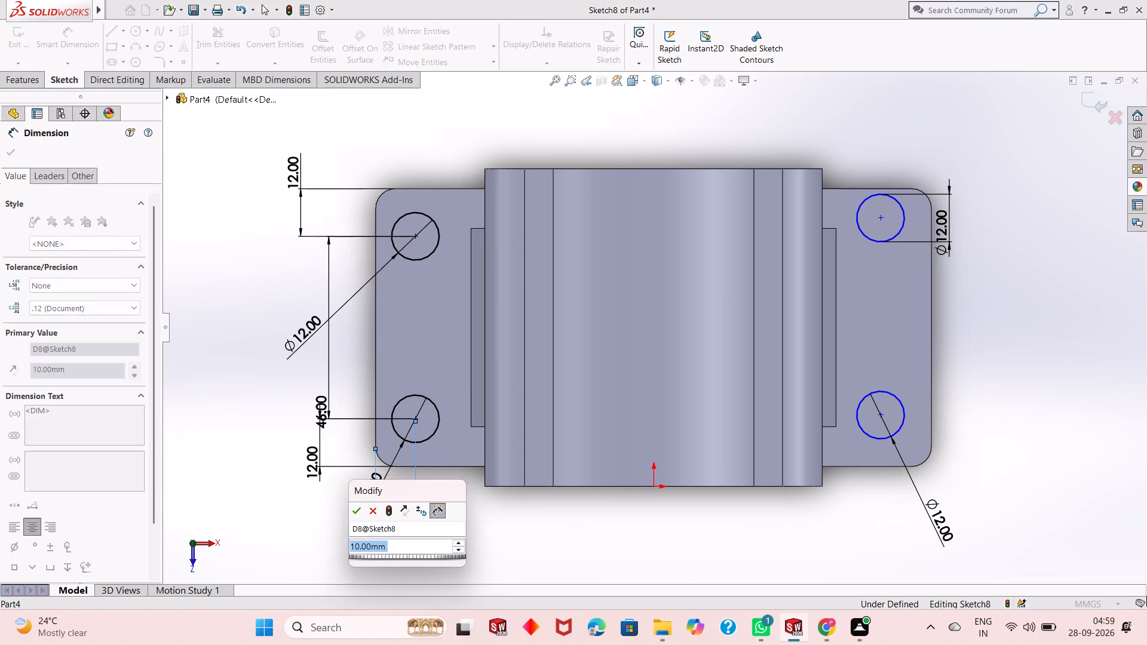
text(15)
key(Return)
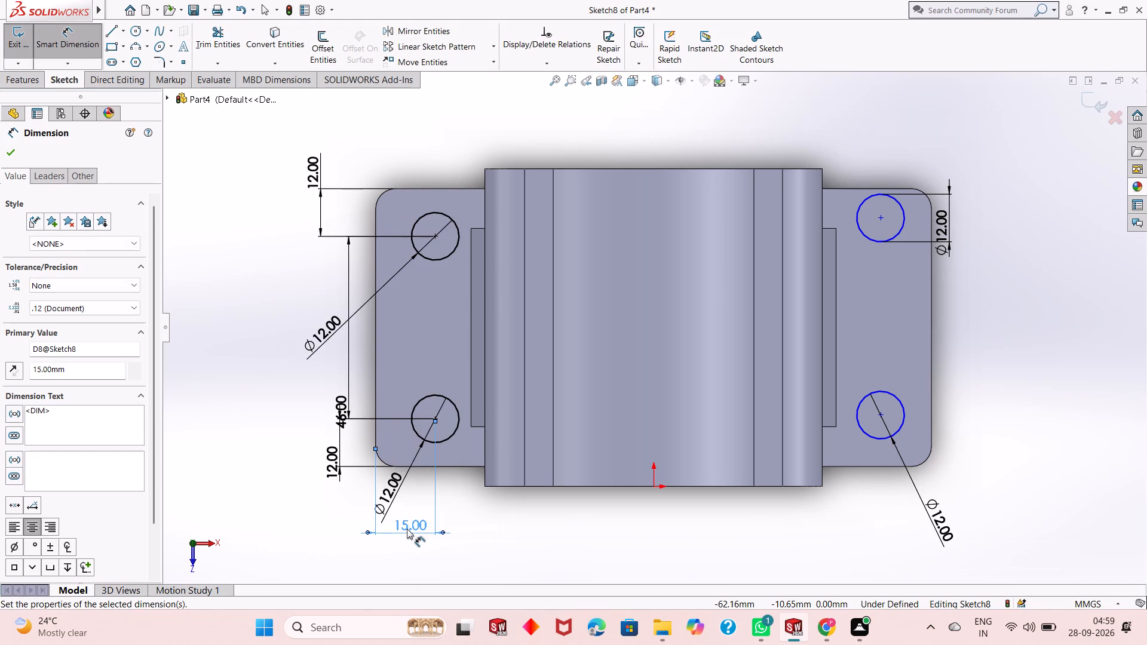
Set the spacing between the two circle centres on the positive X foot plate to 46 mm.
click(881, 219)
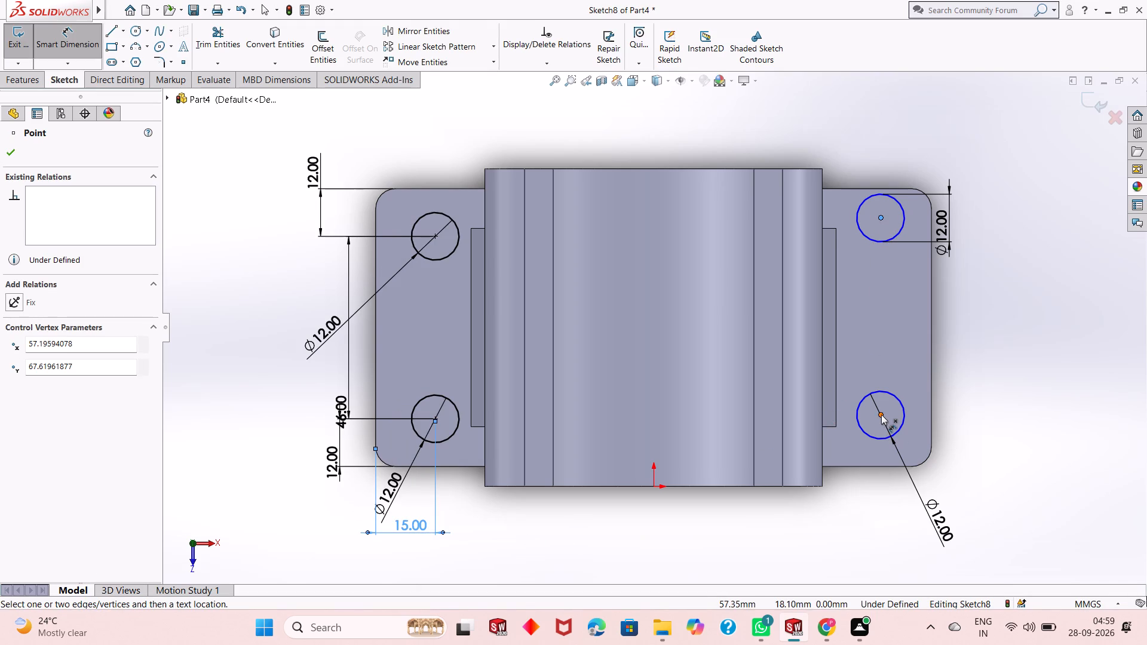
click(881, 414)
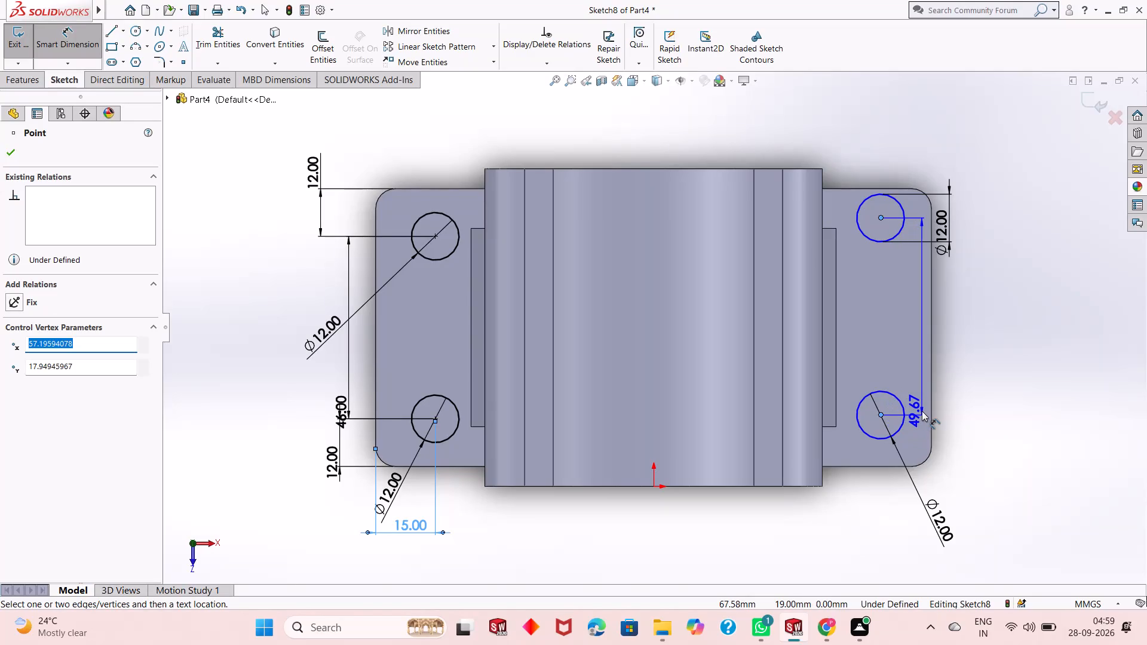
click(979, 399)
text(49)
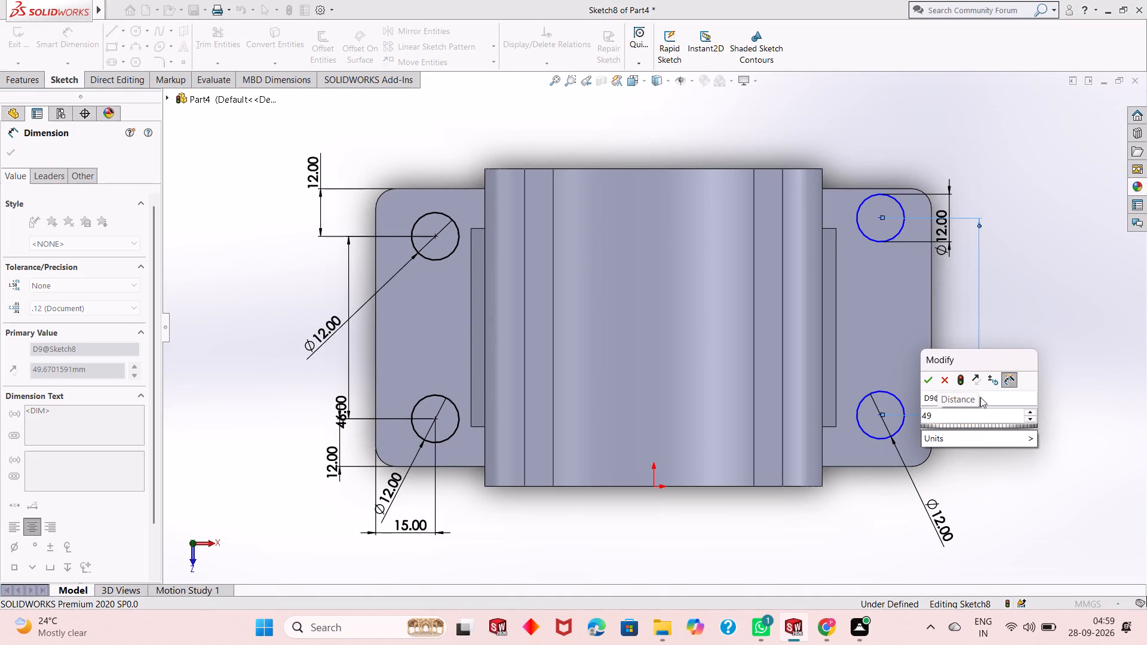
key(BackSpace)
key(6)
key(Return)
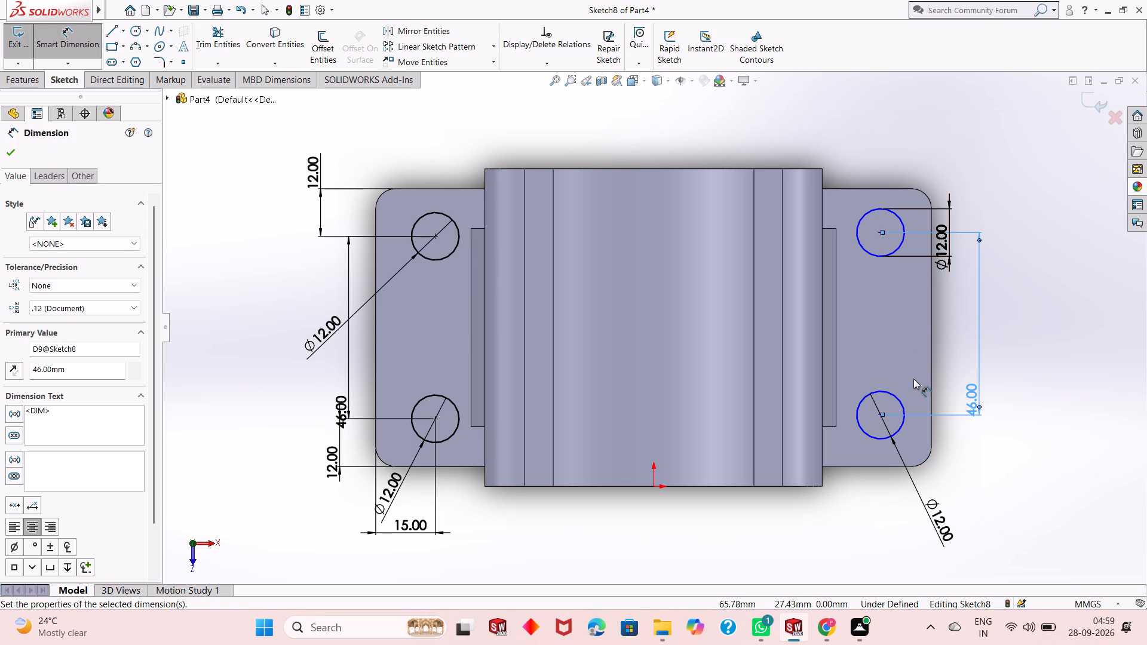
Set the front circle's centre 12 mm from the front edge of the positive X foot plate.
scroll(899, 342, down, 1)
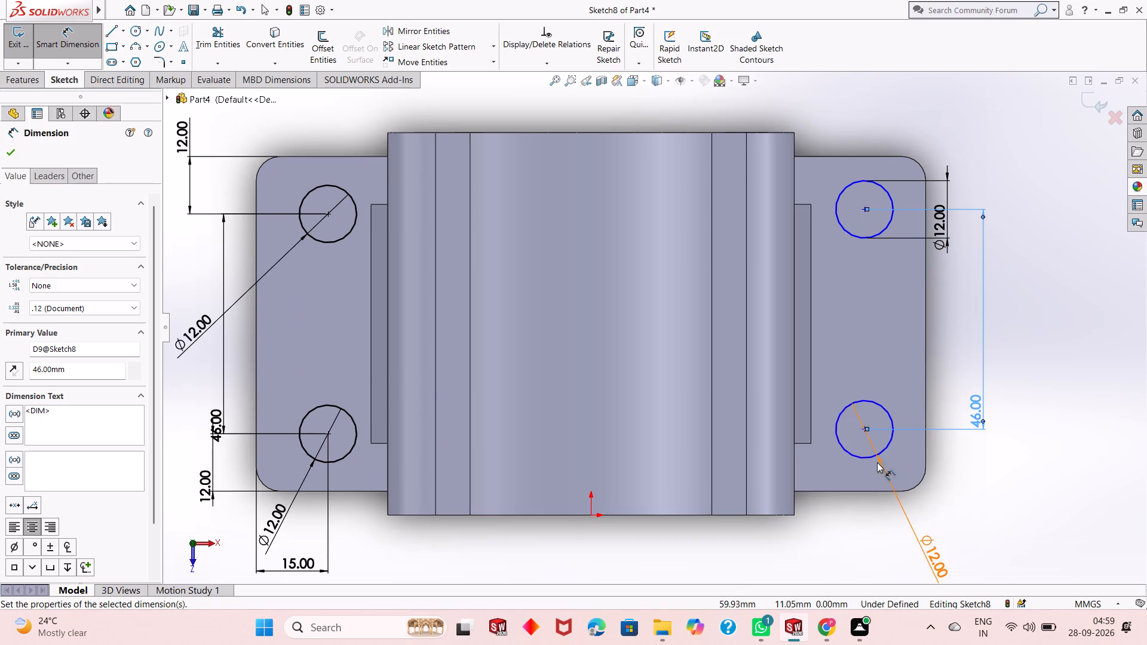
click(864, 432)
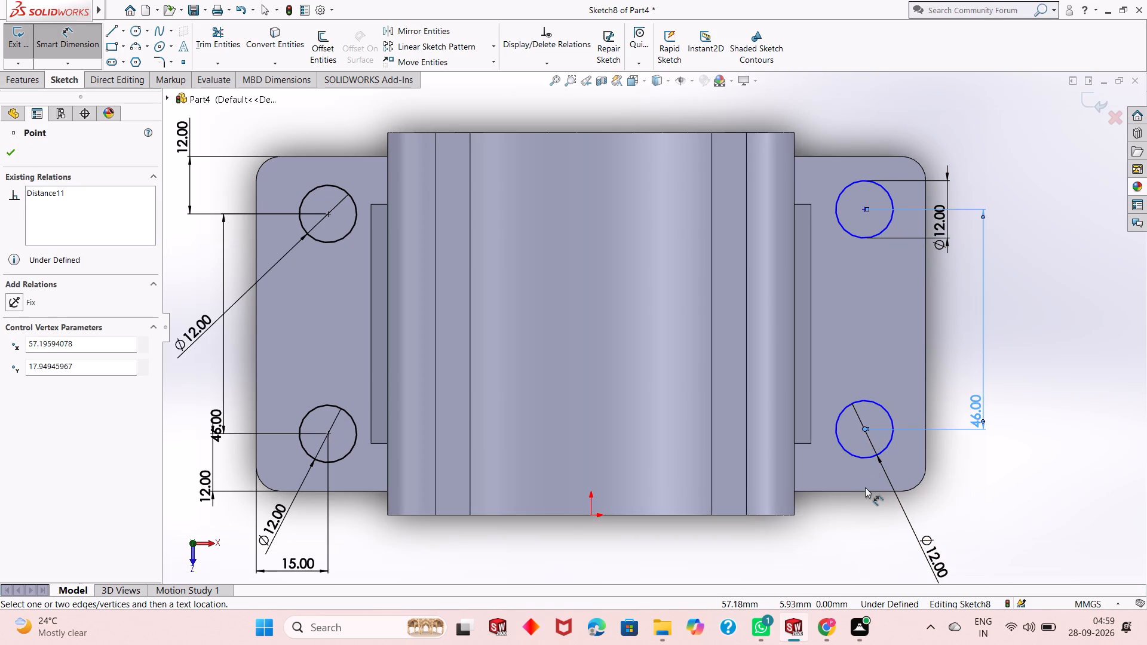
click(867, 492)
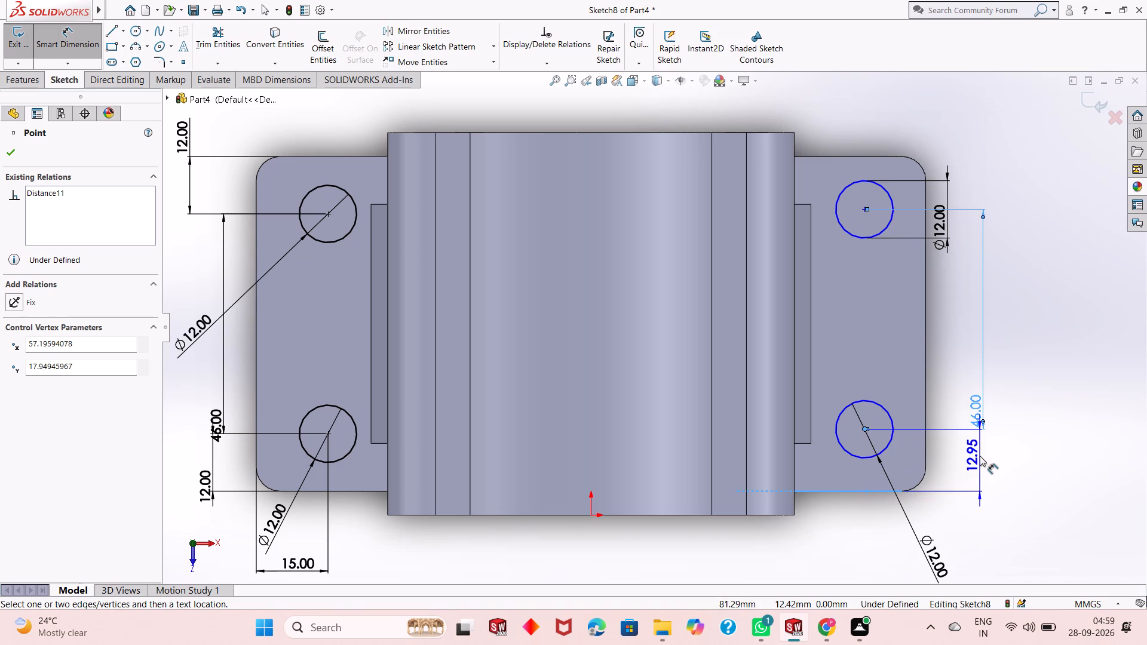
click(1018, 450)
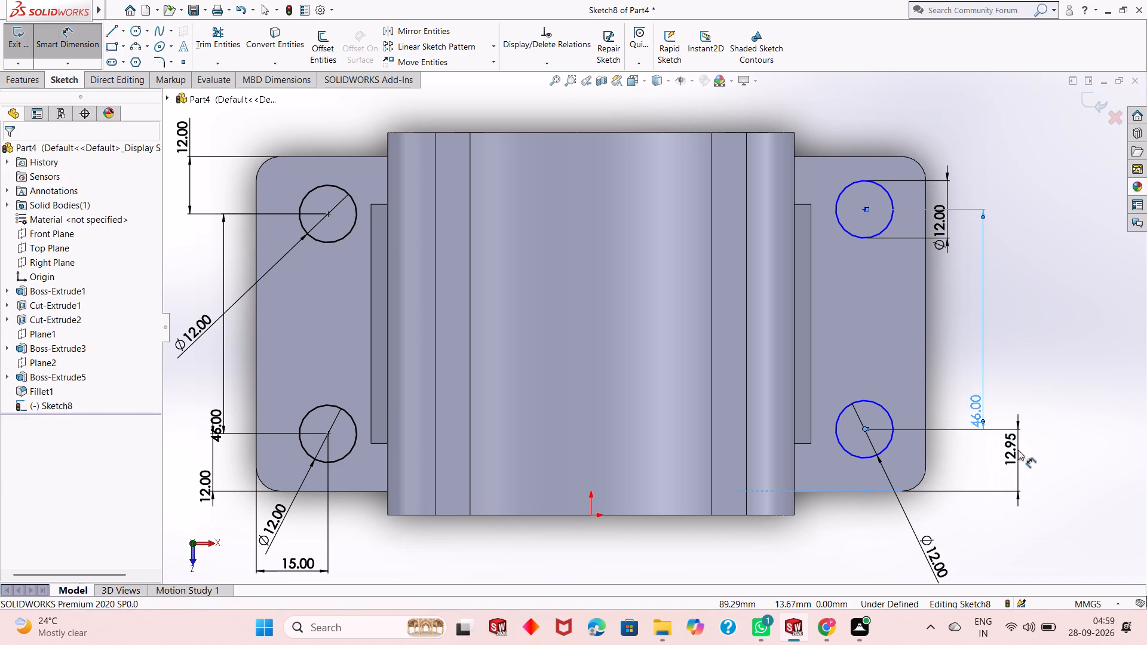
text(12)
key(Return)
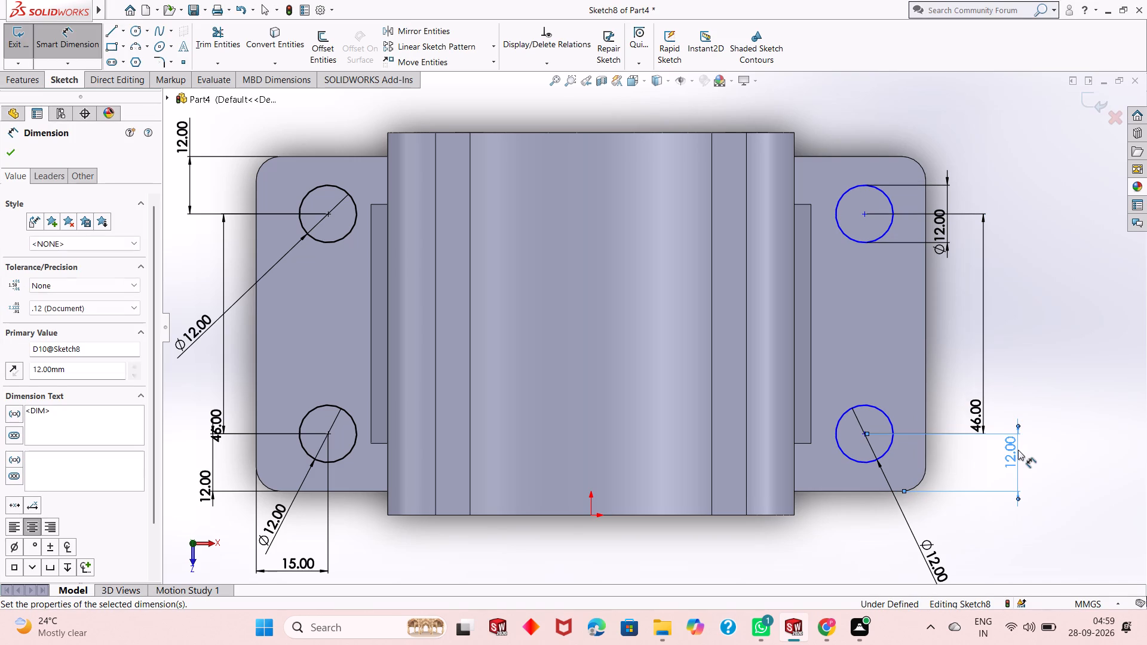
Dimension the rear circle's centre to the rear edge of the positive X foot plate at 12 mm.
click(863, 215)
click(863, 157)
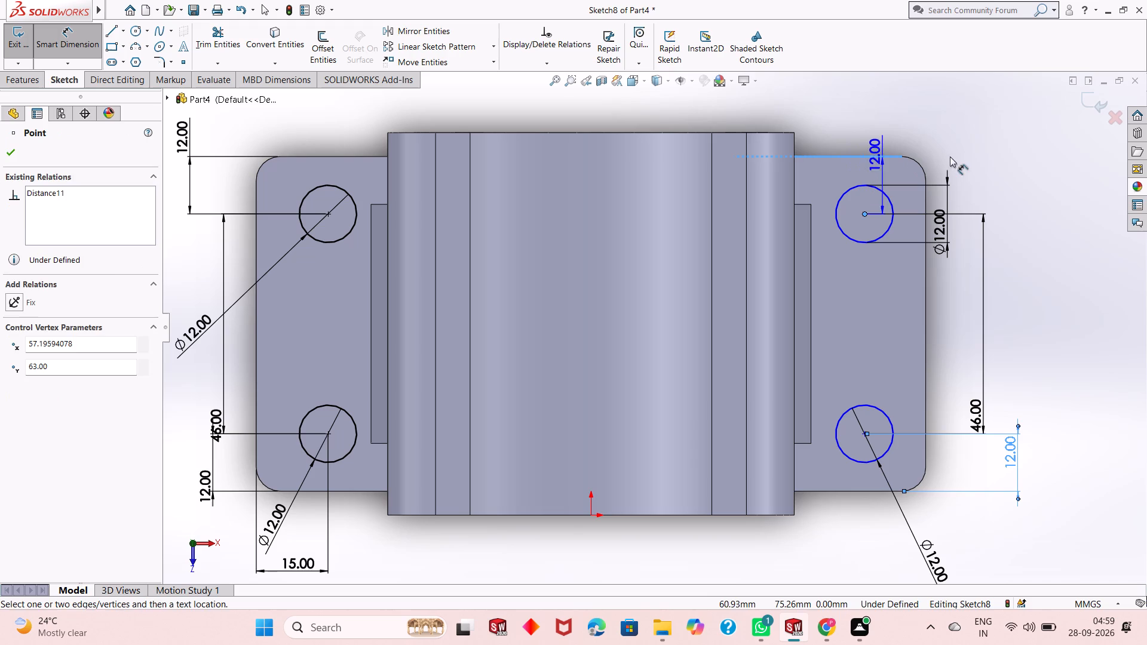
click(1007, 158)
click(958, 137)
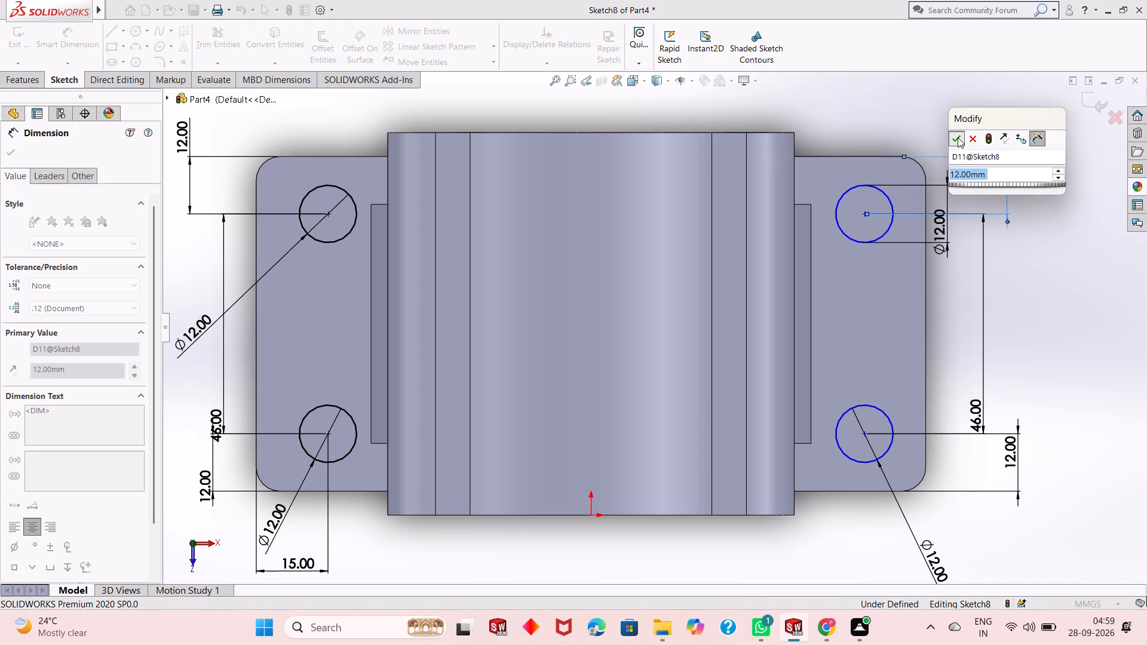
Set the front circle's centre 15 mm from the outer side edge of the positive X foot plate and finish dimensioning.
click(866, 435)
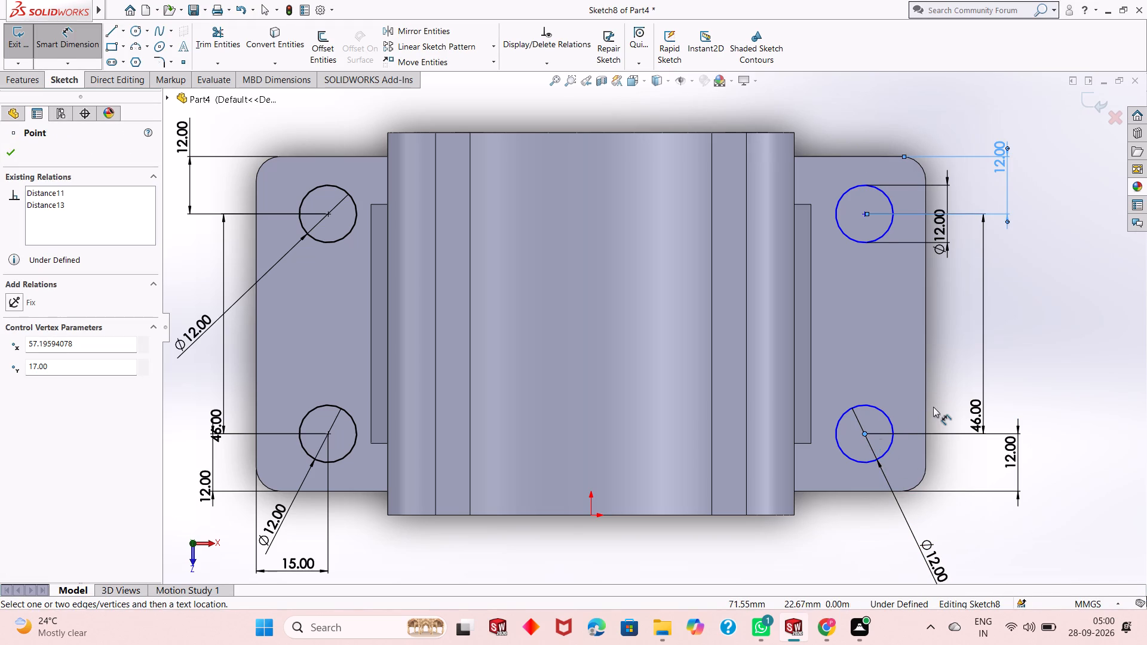
click(925, 406)
click(948, 541)
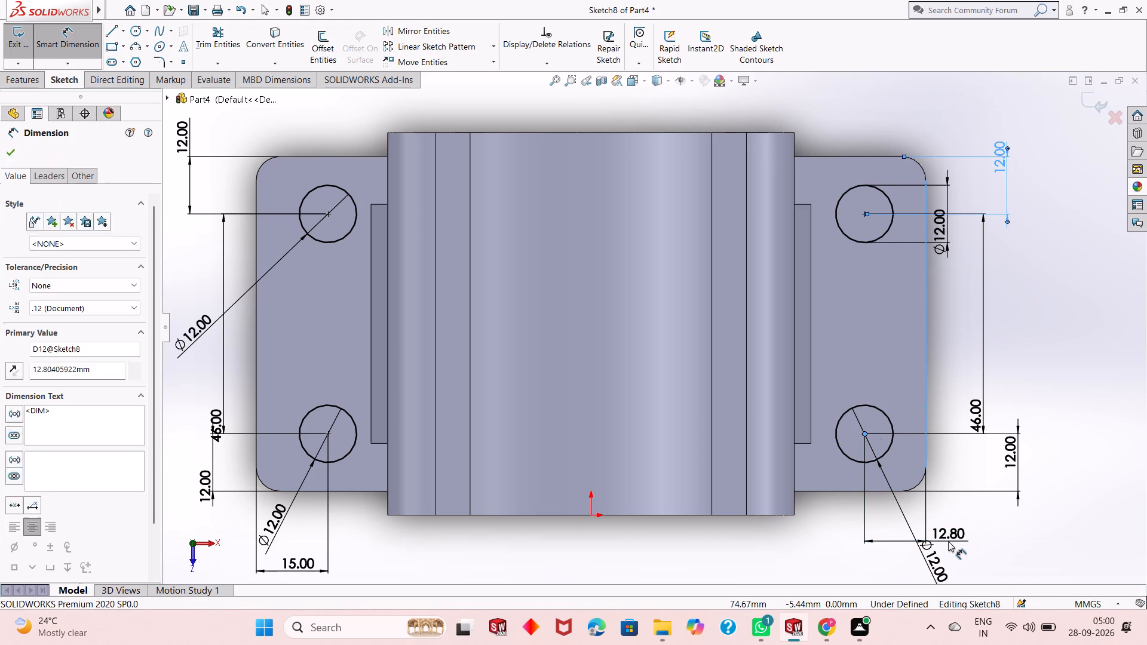
text(15)
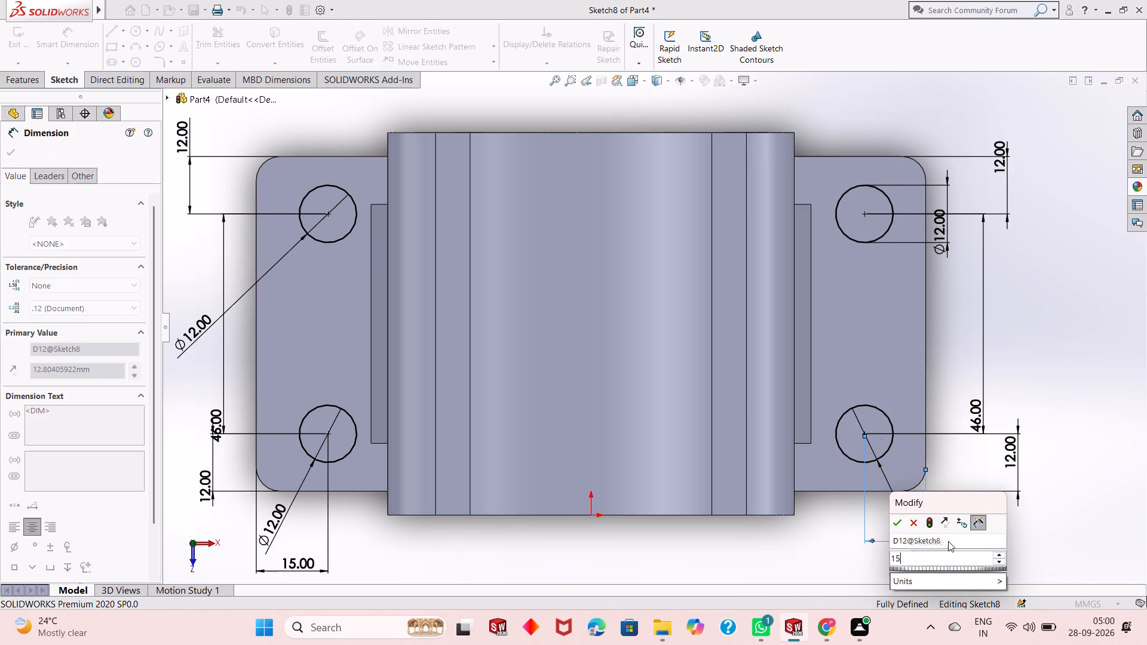
key(Return)
scroll(701, 382, up, 1)
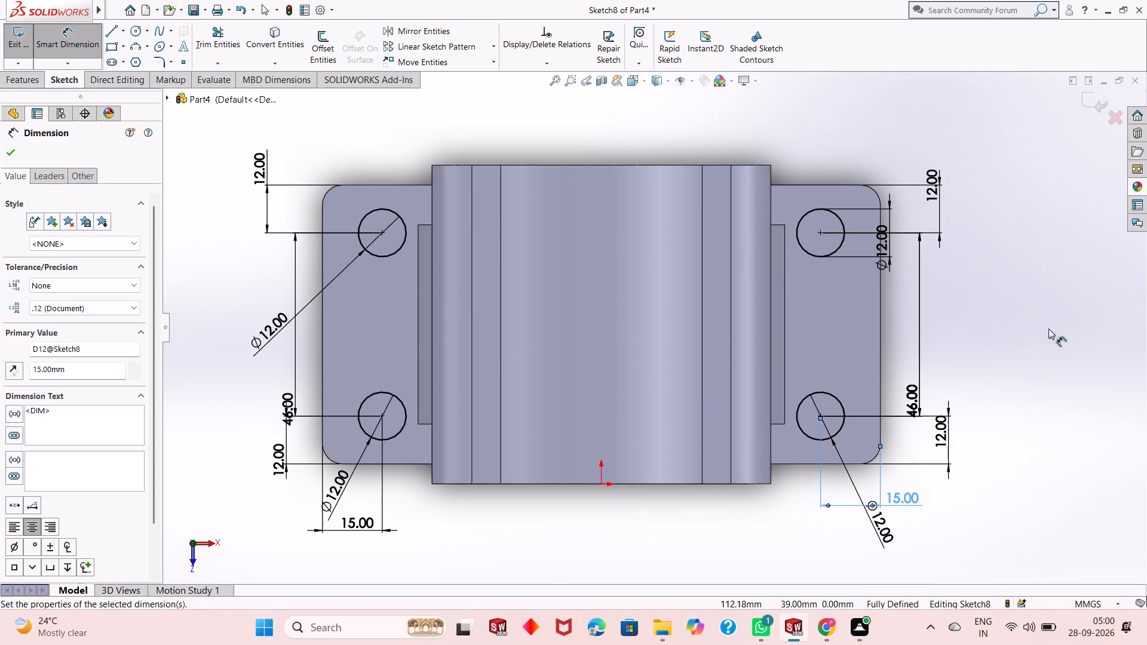
middle_drag(634, 352, 634, 271)
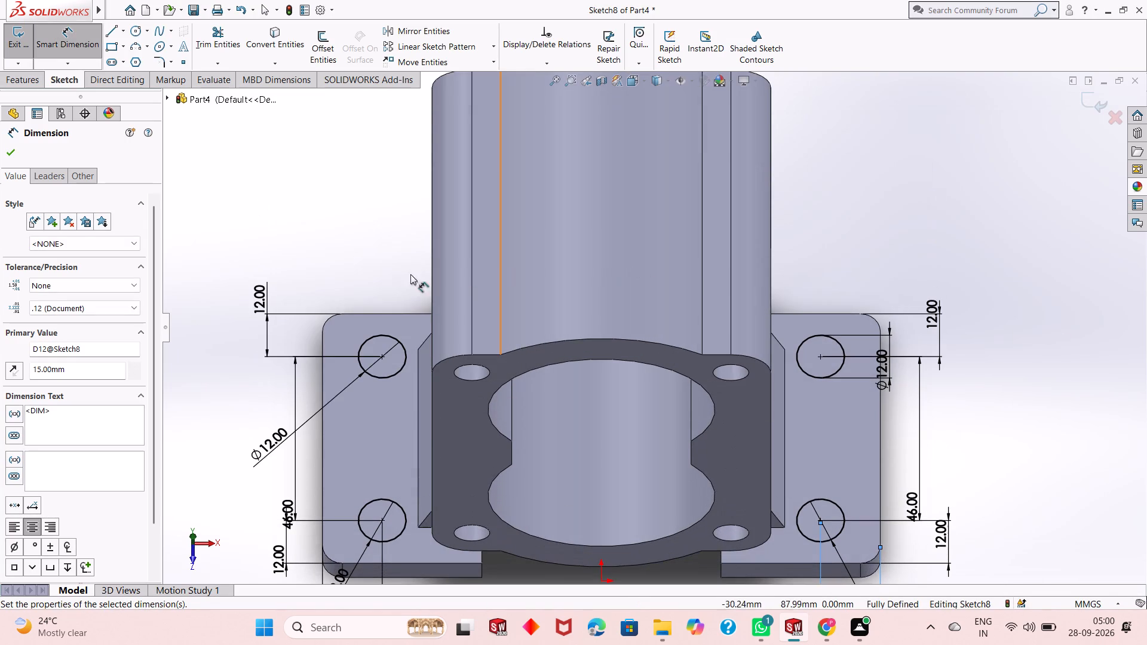
click(10, 153)
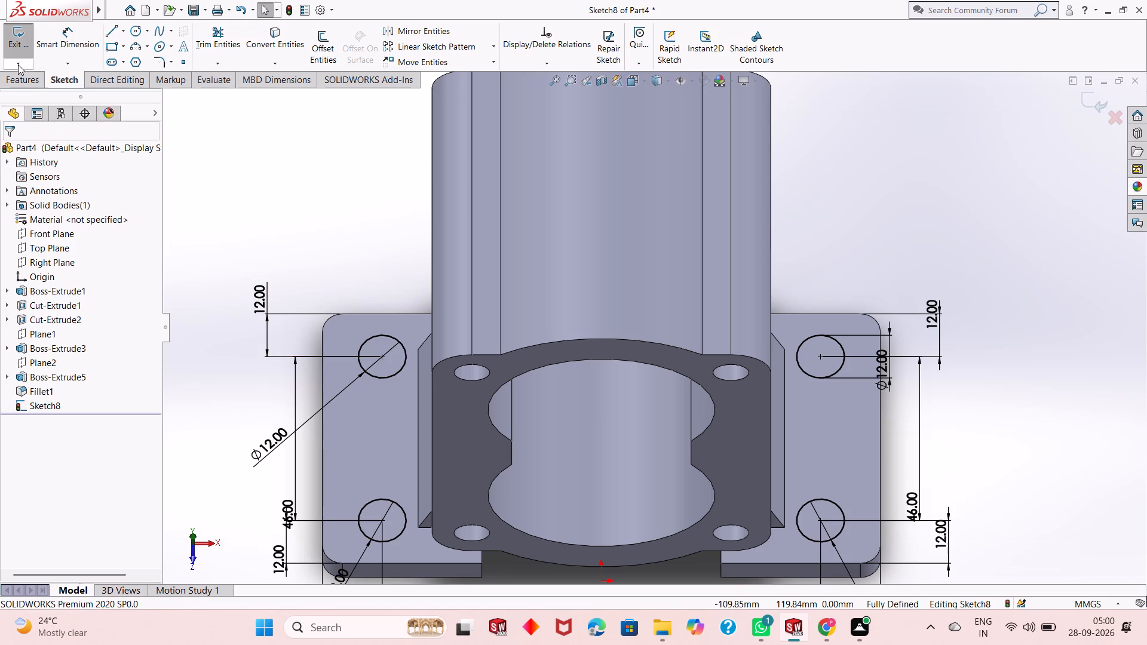
Cut the four 12 mm circles through the foot plates with a 50 mm blind Extruded Cut.
click(24, 79)
click(197, 48)
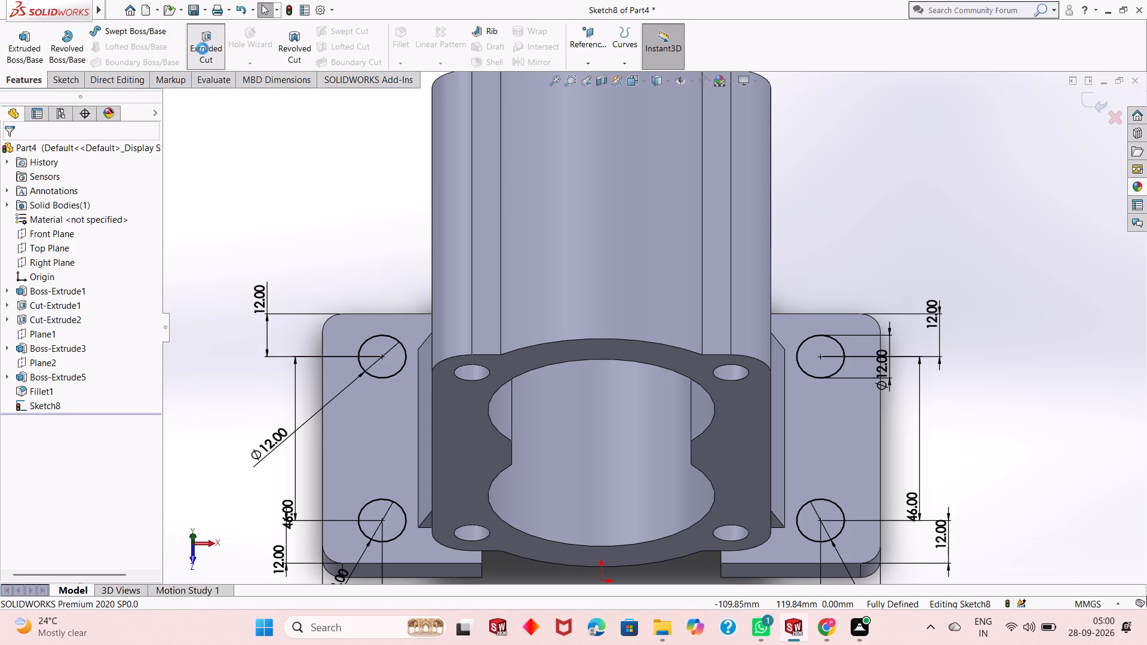
click(10, 154)
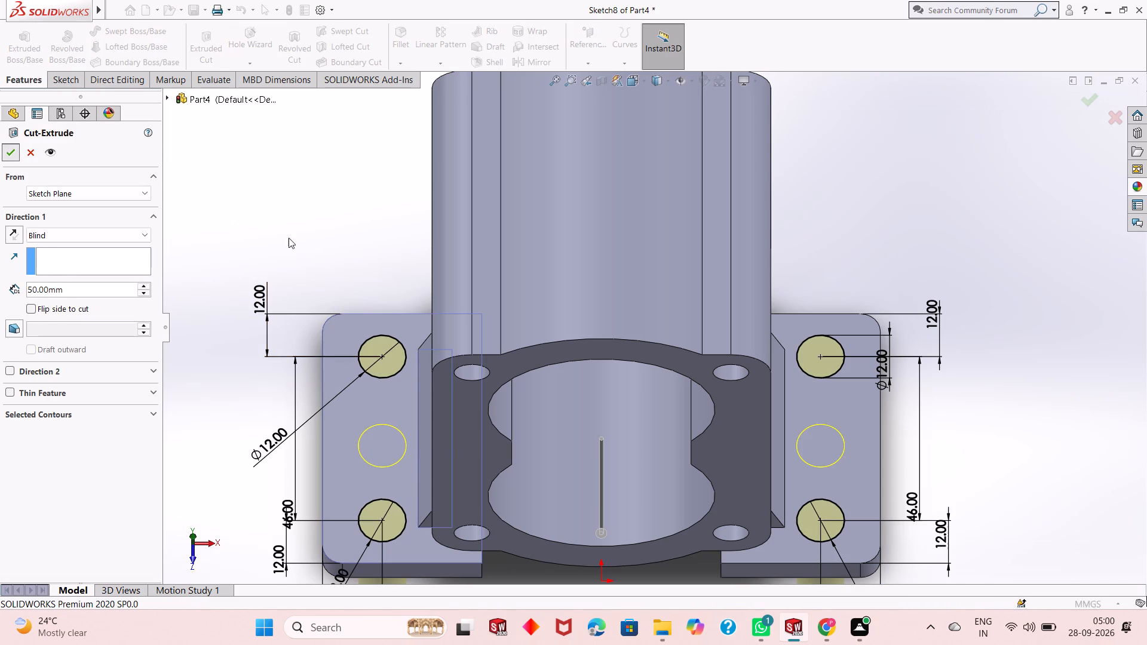
Examine the body, angled supports and foot plates with their mounting holes from several angles and close up.
scroll(347, 262, up, 1)
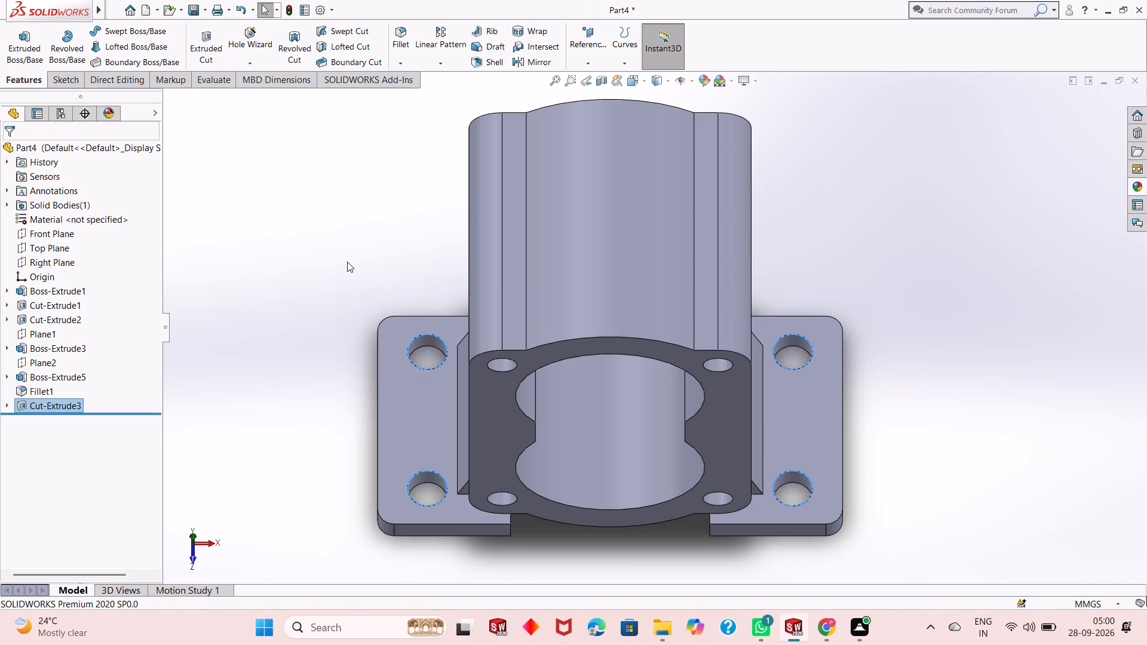
scroll(545, 336, up, 1)
scroll(627, 305, down, 1)
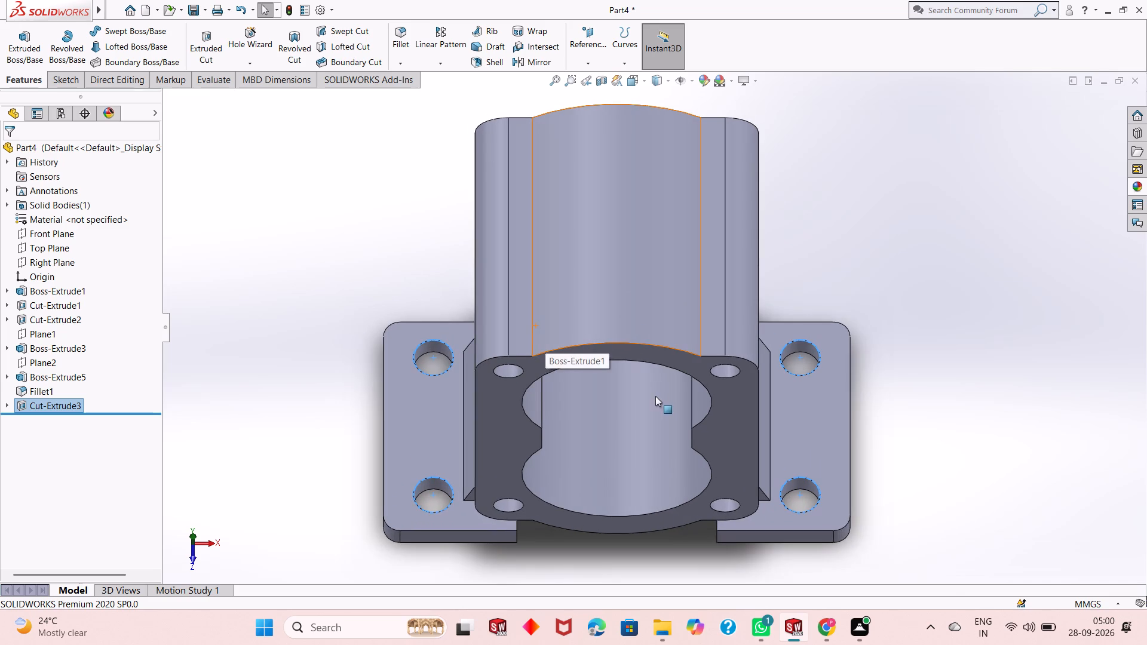
middle_drag(656, 400, 656, 341)
scroll(686, 480, up, 1)
click(901, 508)
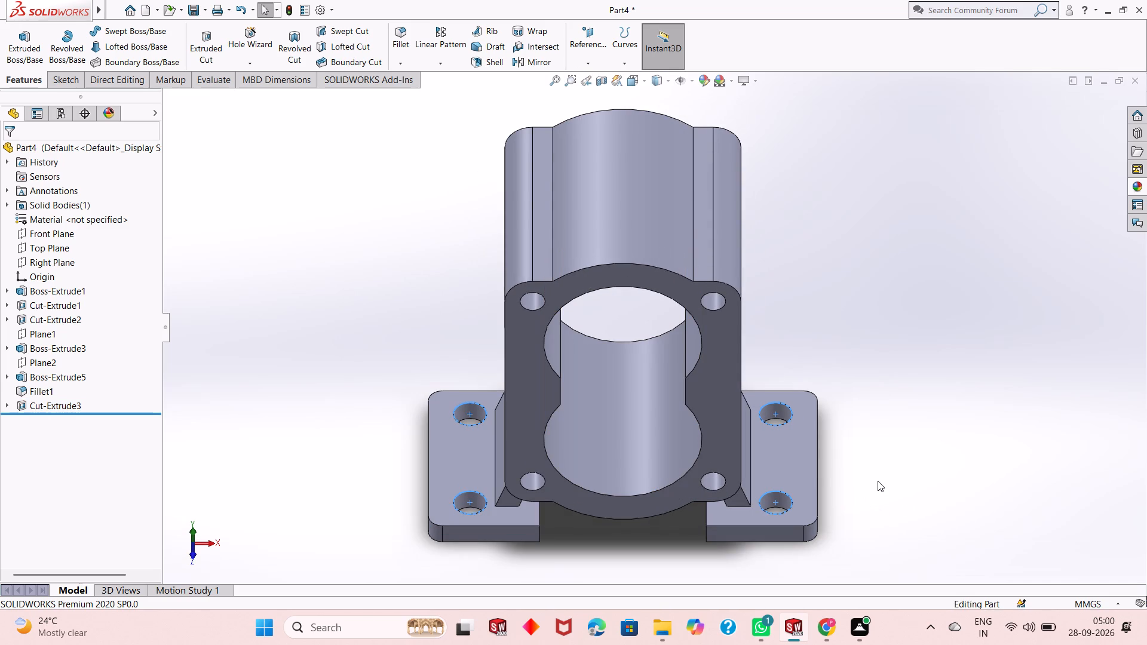
middle_drag(878, 481, 847, 444)
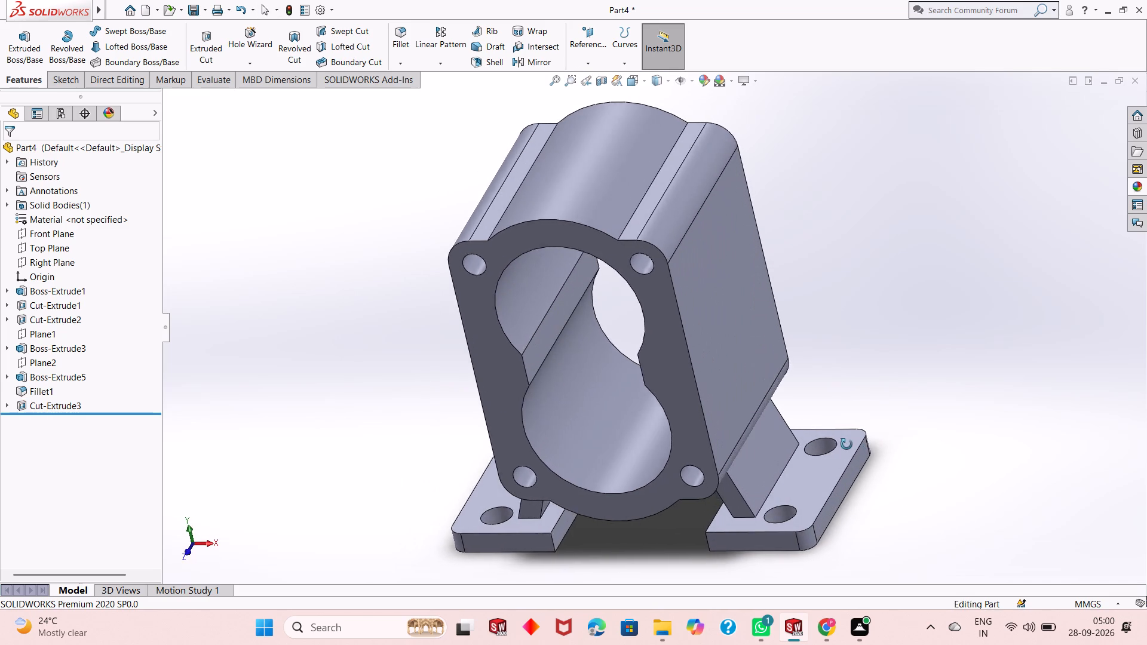
middle_drag(847, 444, 828, 459)
middle_drag(824, 474, 838, 450)
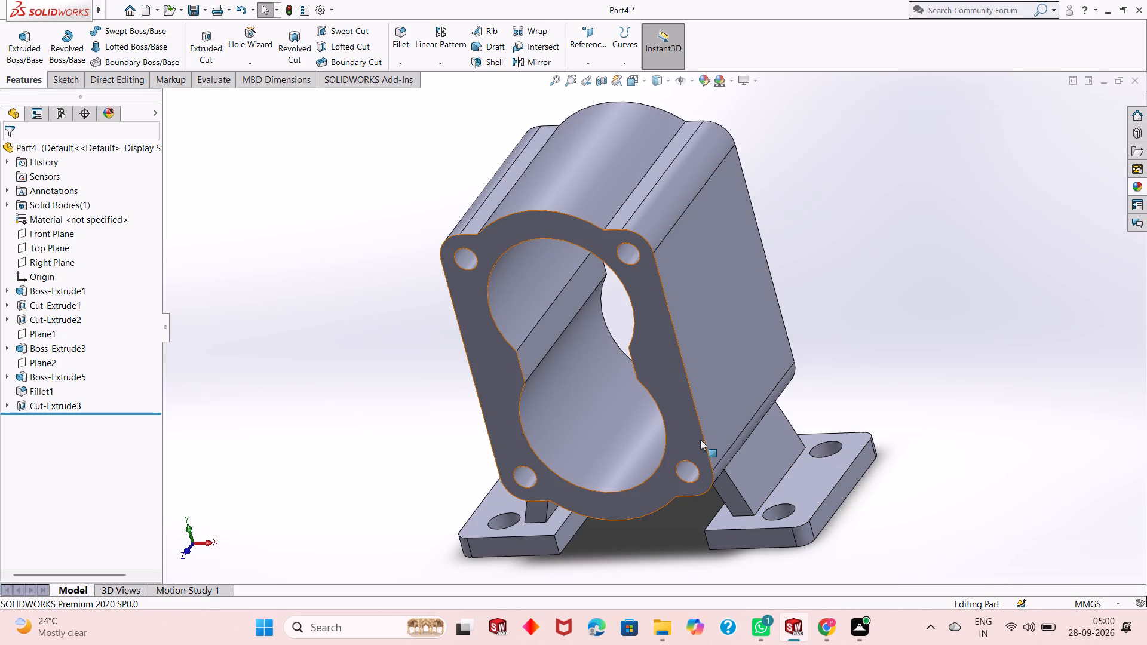
scroll(700, 440, down, 2)
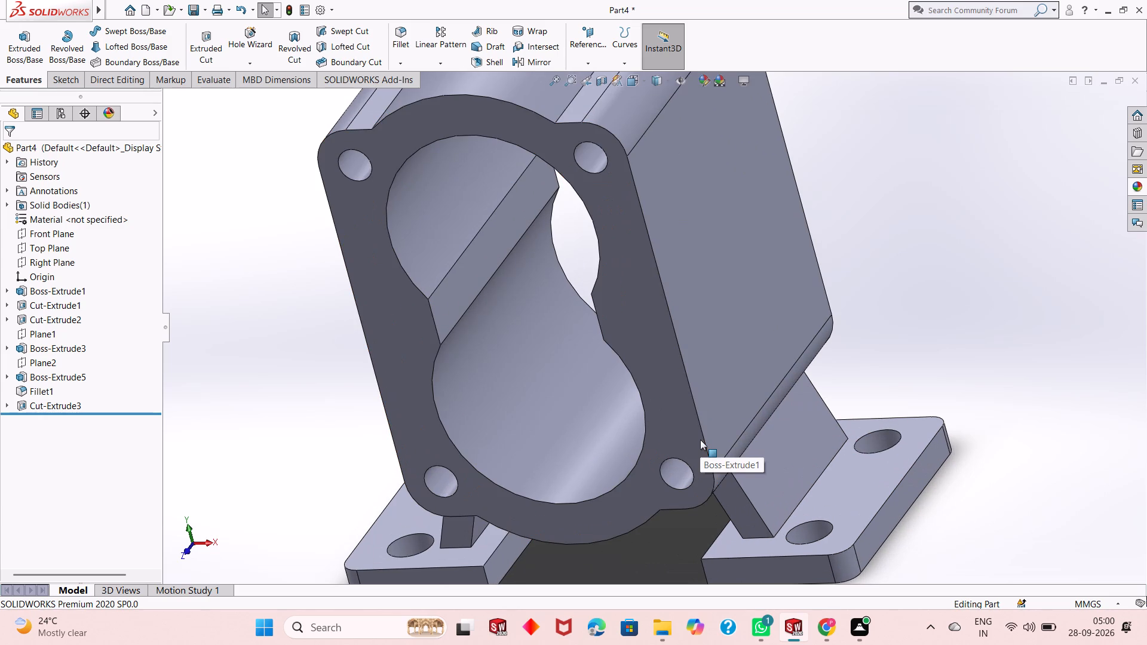
scroll(700, 440, down, 1)
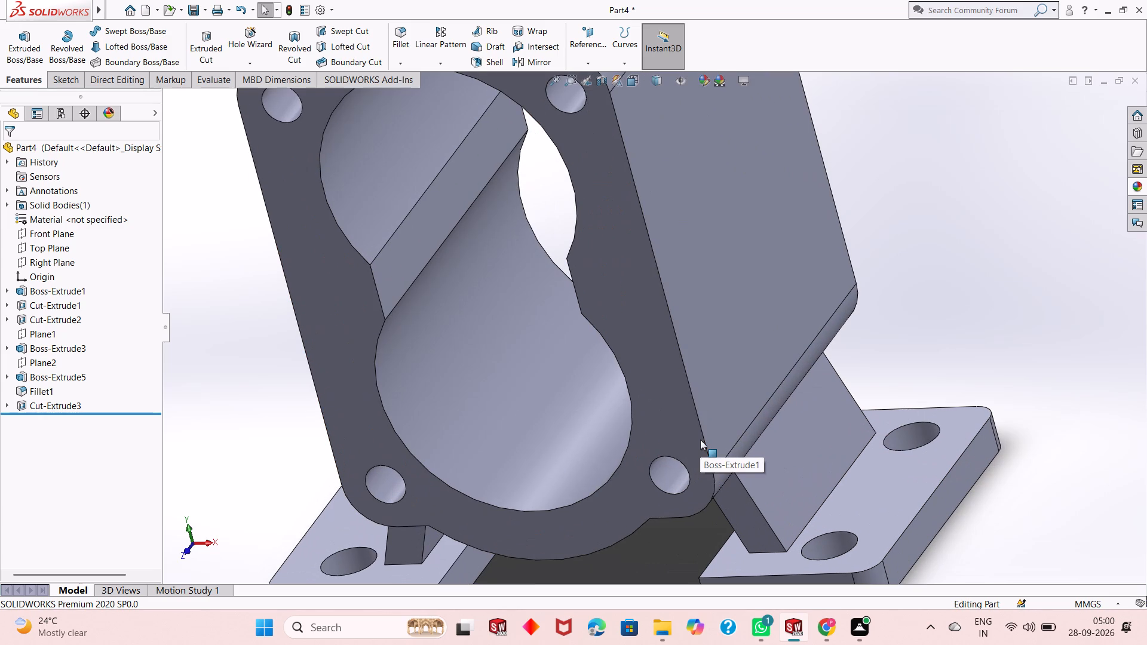
Edit the foot plates' 5 mm corner fillet to include the positive X foot plate's front and outer top edges.
scroll(700, 440, down, 1)
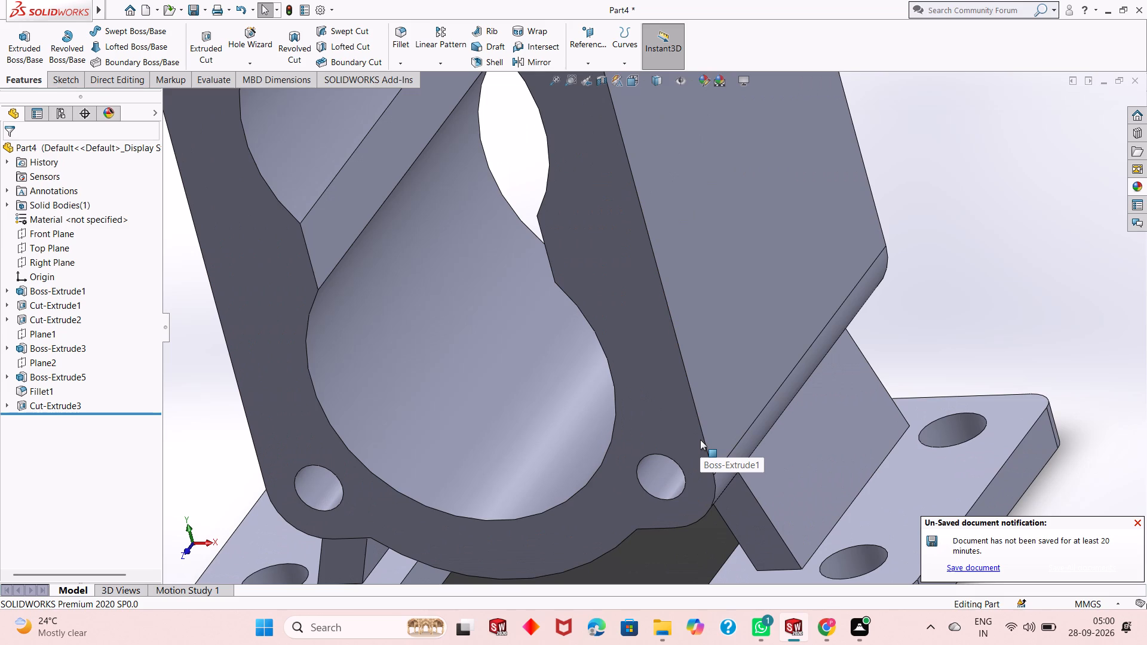
scroll(497, 263, up, 2)
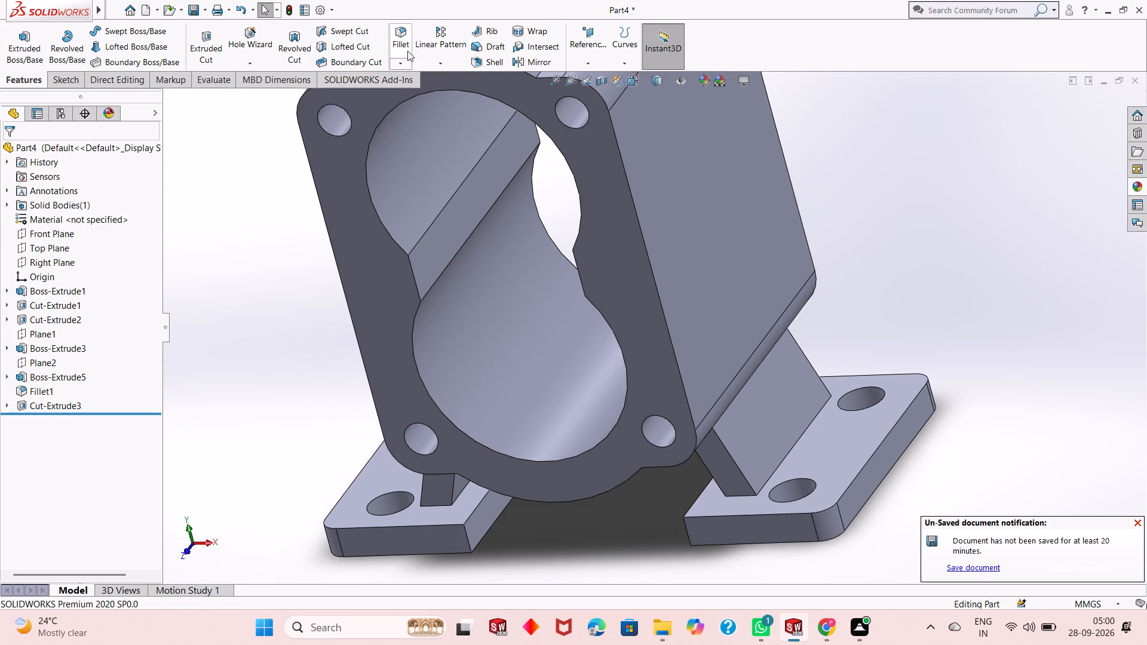
click(47, 395)
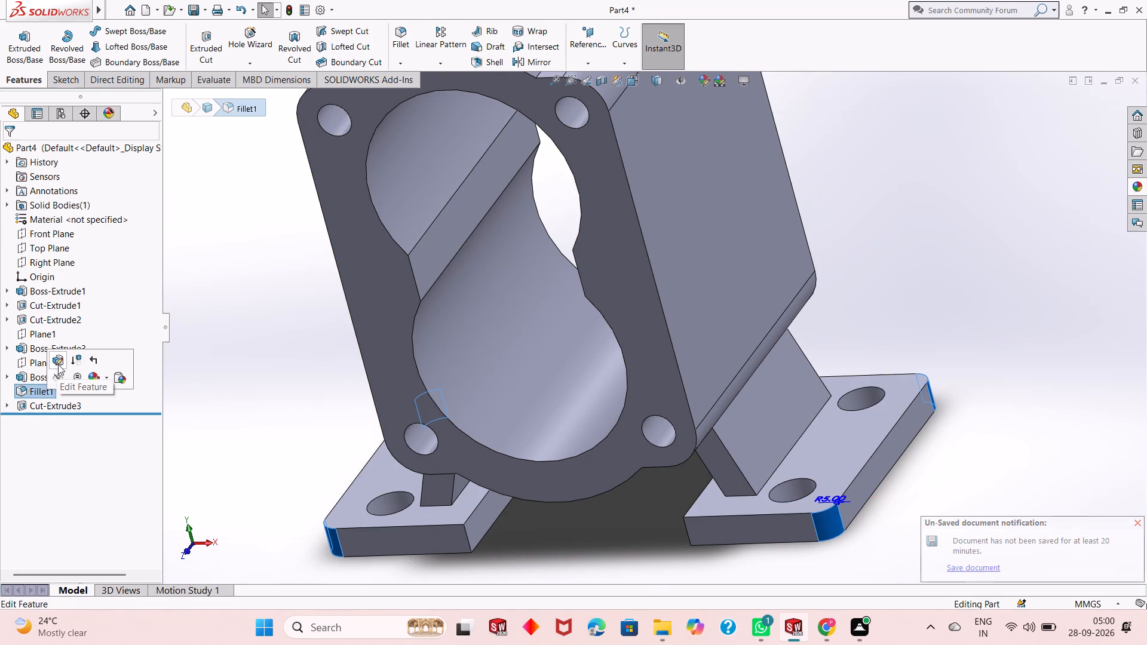
click(58, 364)
scroll(716, 528, down, 1)
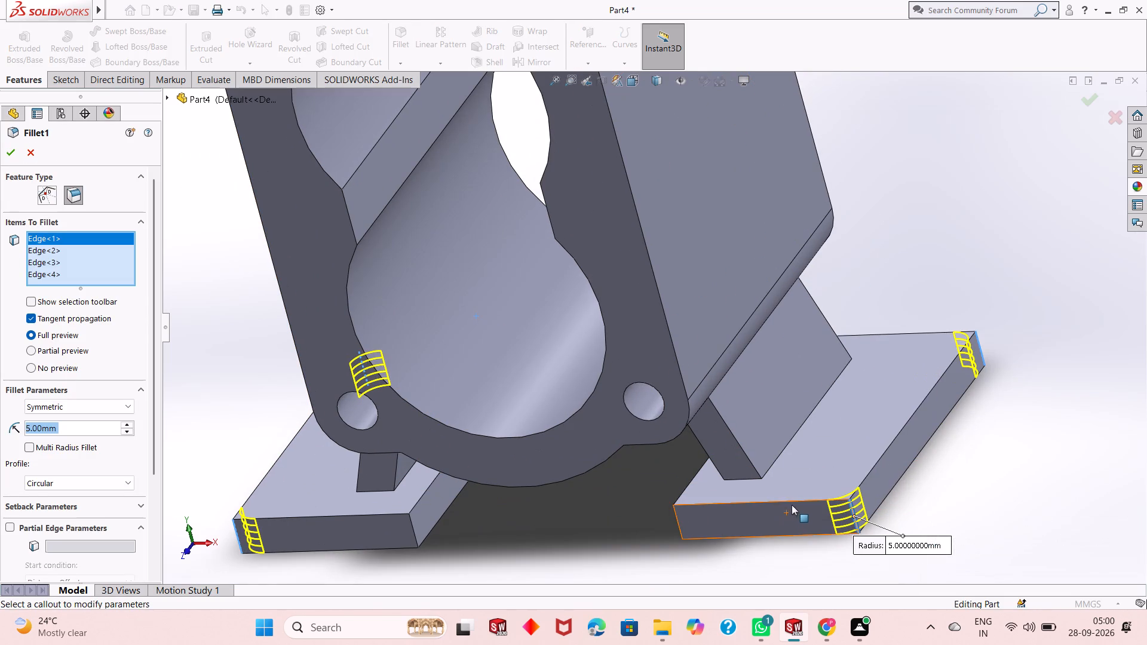
click(793, 500)
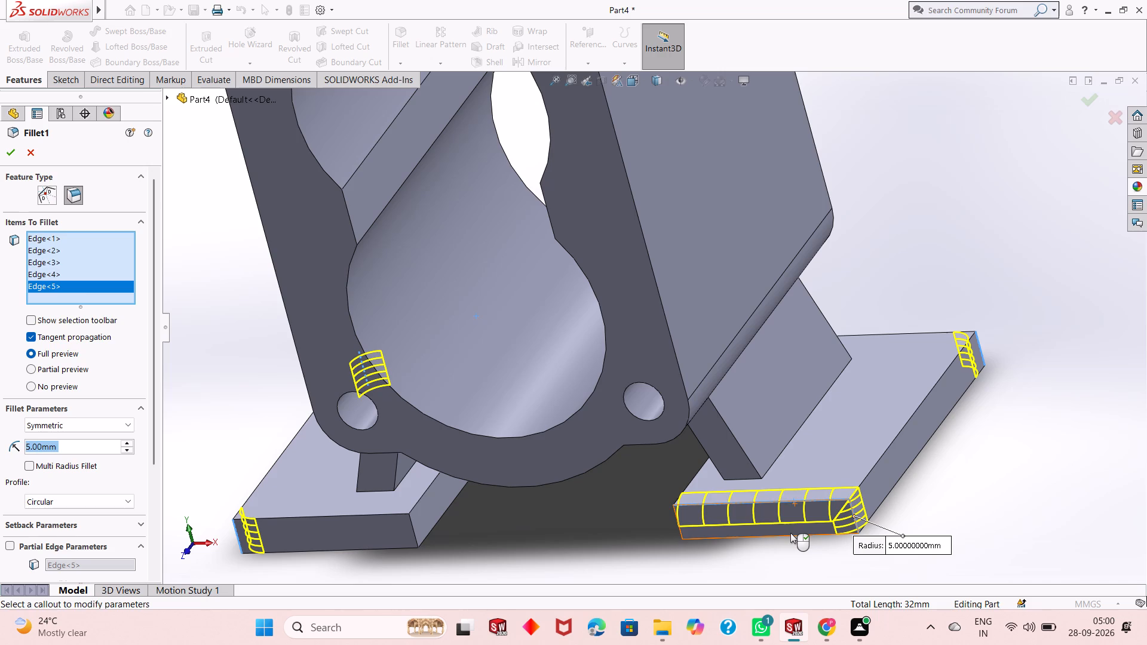
click(790, 535)
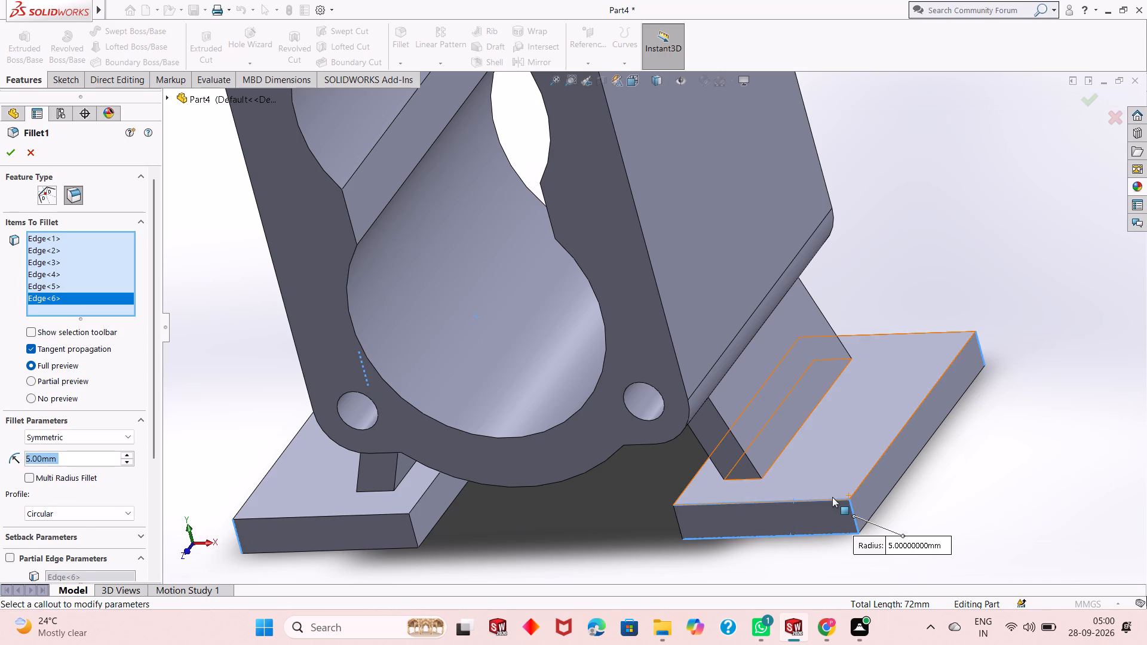
right_click(53, 298)
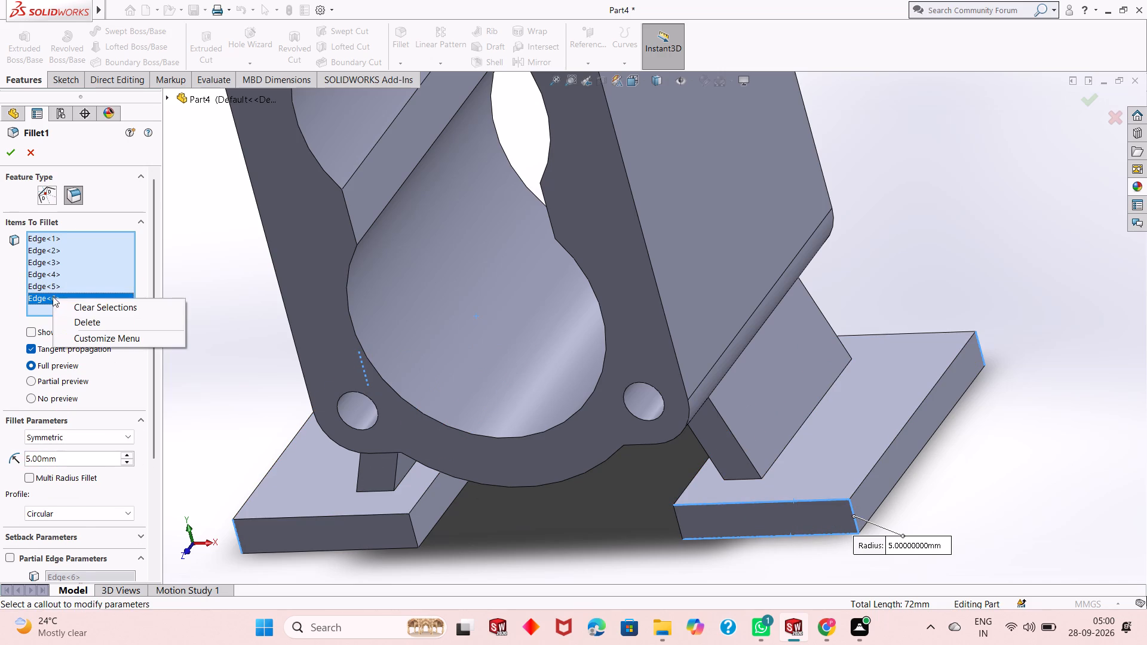
click(91, 320)
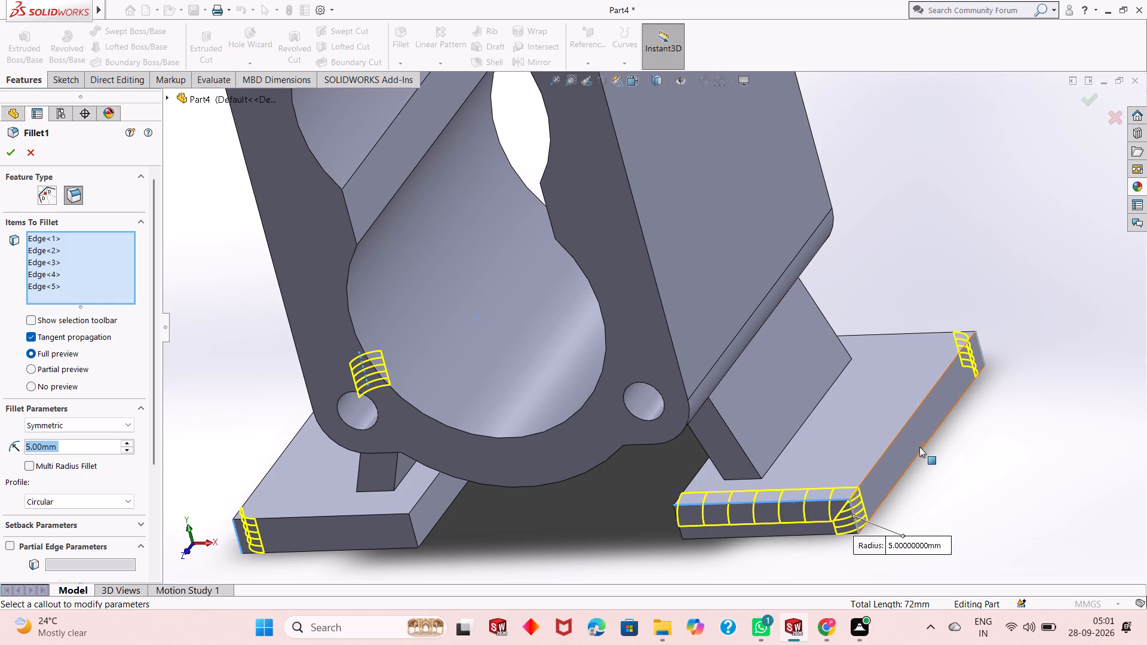
click(877, 460)
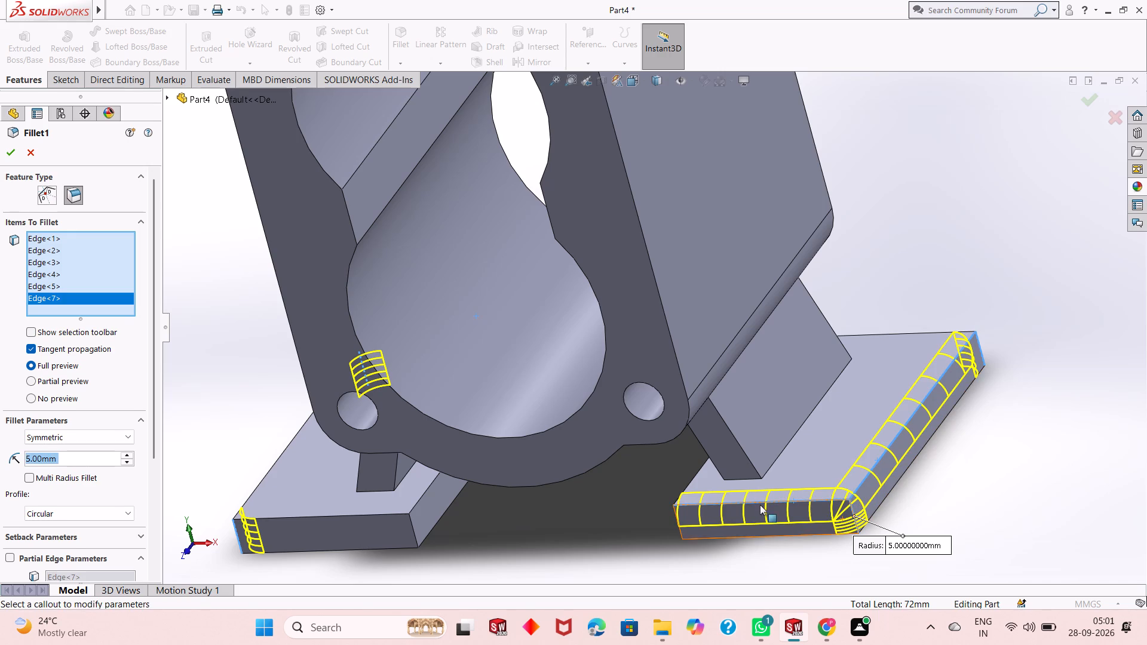
Add the inner and rear top edges of the positive X foot plate to the fillet.
middle_drag(622, 497, 690, 417)
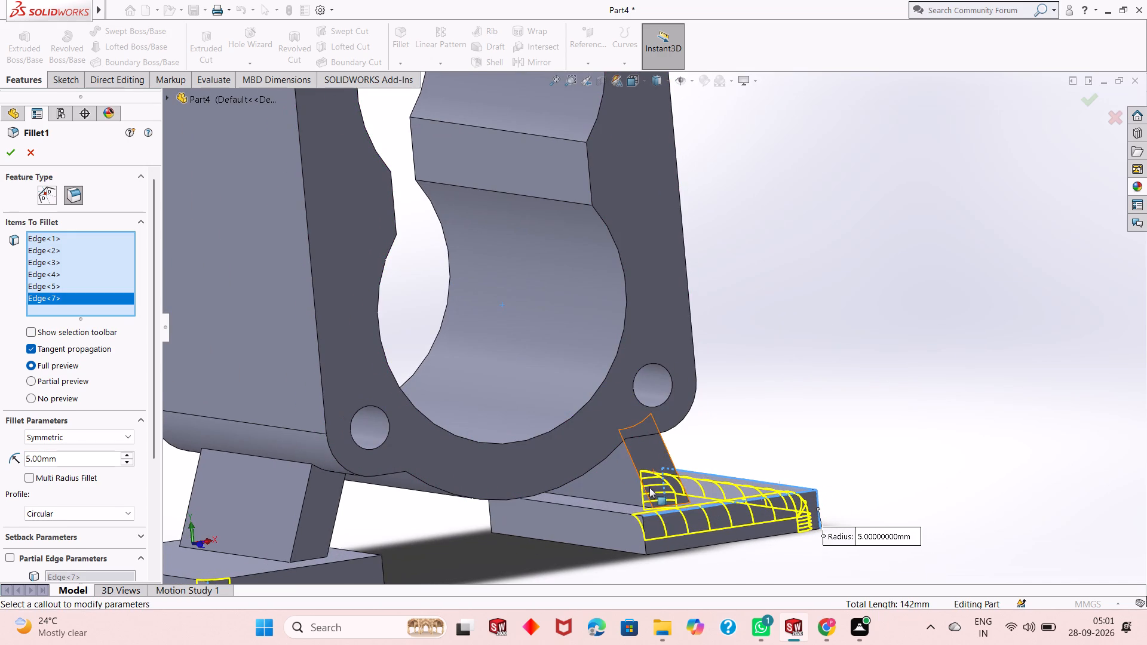
click(605, 509)
middle_drag(652, 557, 453, 562)
scroll(717, 497, up, 1)
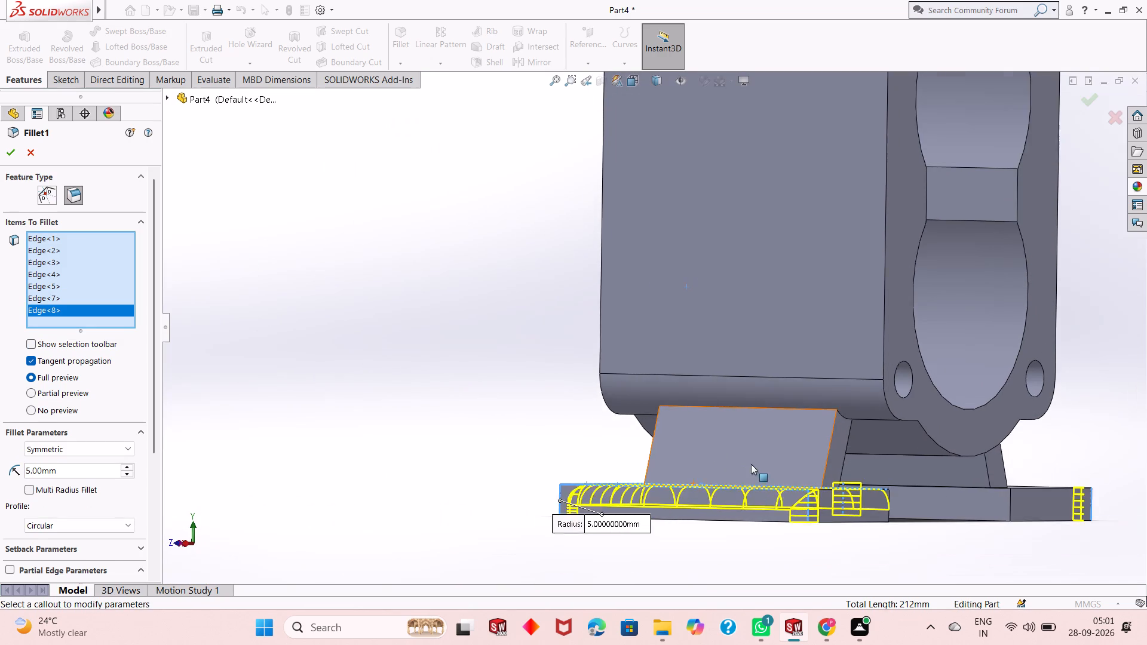
middle_drag(755, 479, 762, 577)
scroll(843, 539, down, 2)
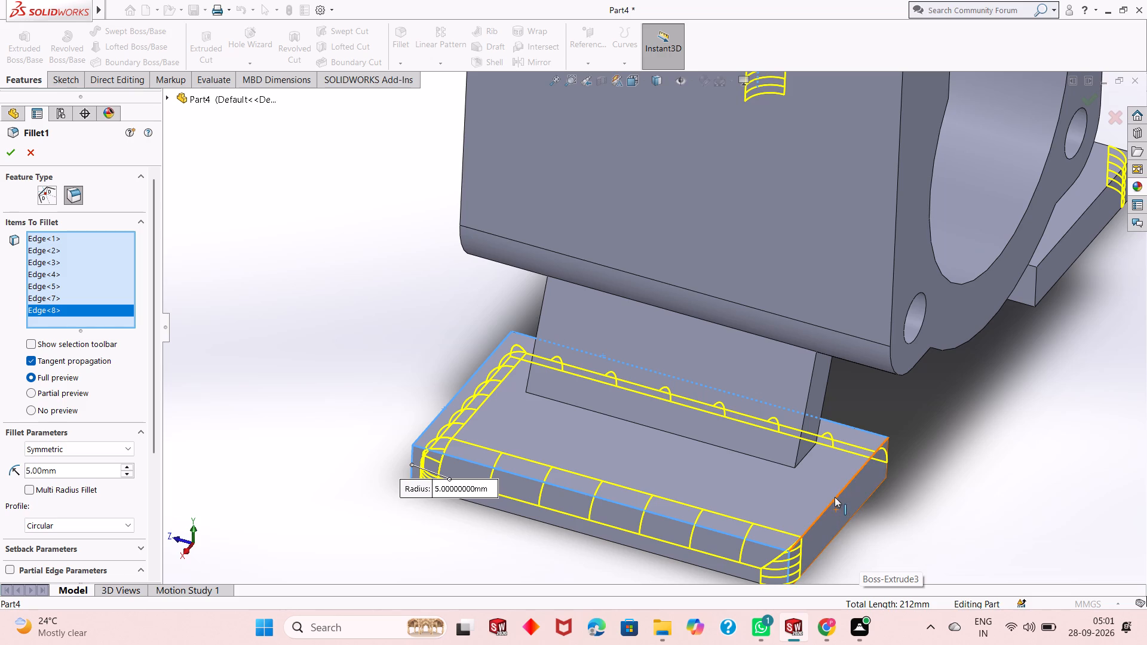
click(835, 497)
Add the rear and inner top edges of the negative X foot plate to the fillet.
scroll(849, 525, up, 2)
scroll(959, 360, down, 3)
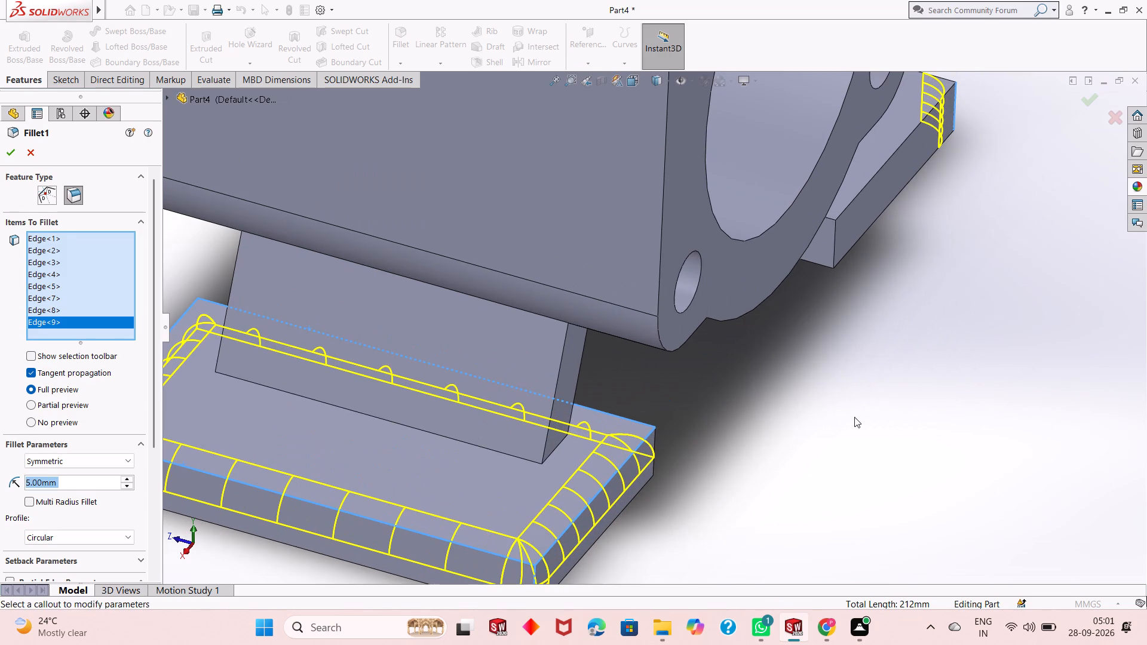
click(850, 202)
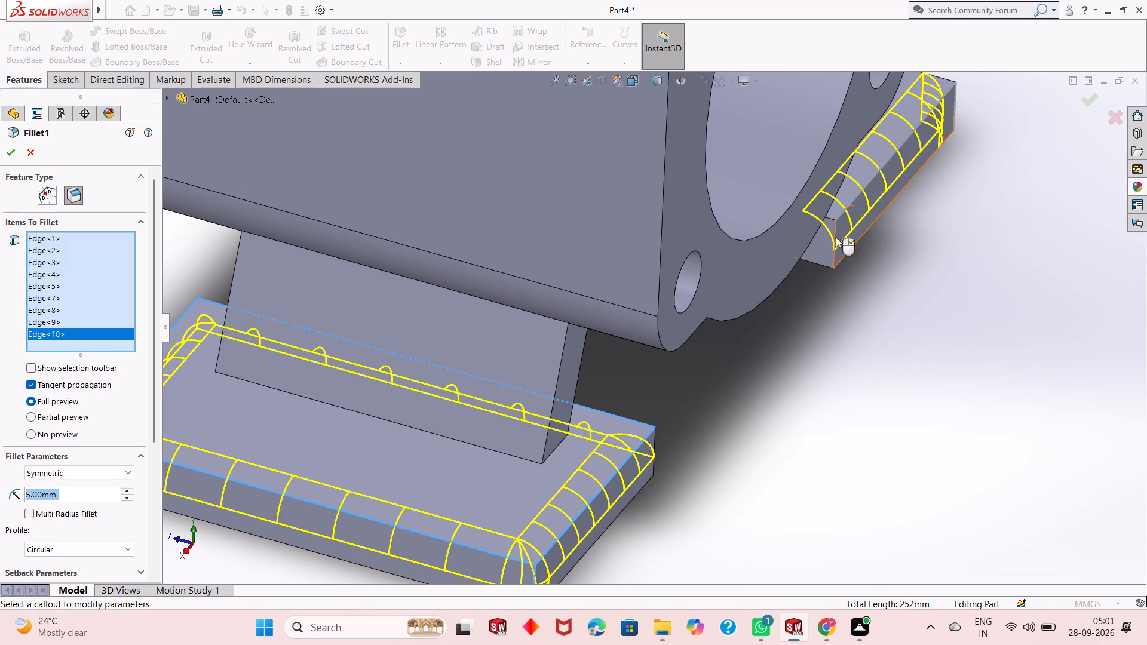
middle_drag(730, 456, 627, 525)
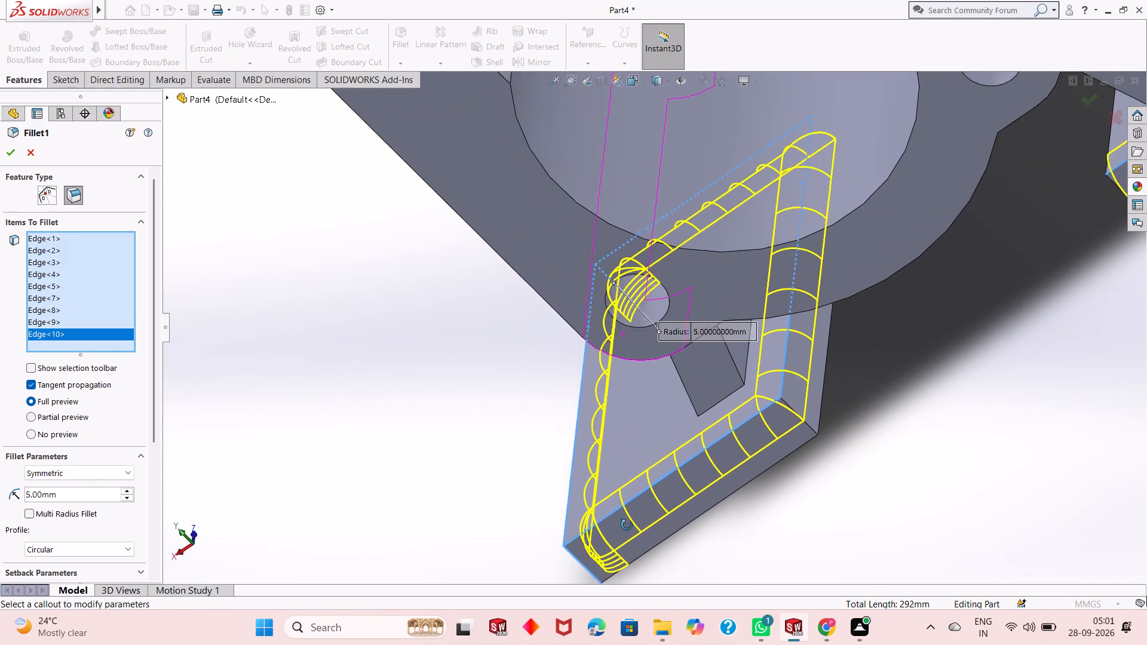
middle_drag(627, 525, 685, 466)
scroll(1031, 167, down, 3)
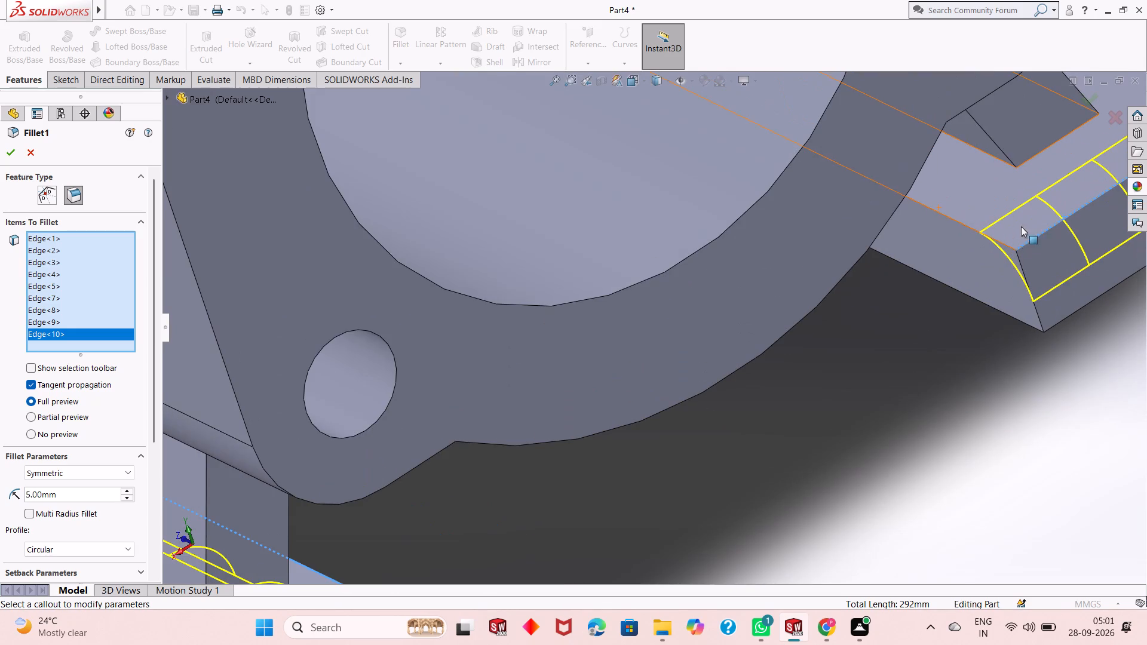
click(967, 227)
scroll(962, 317, up, 3)
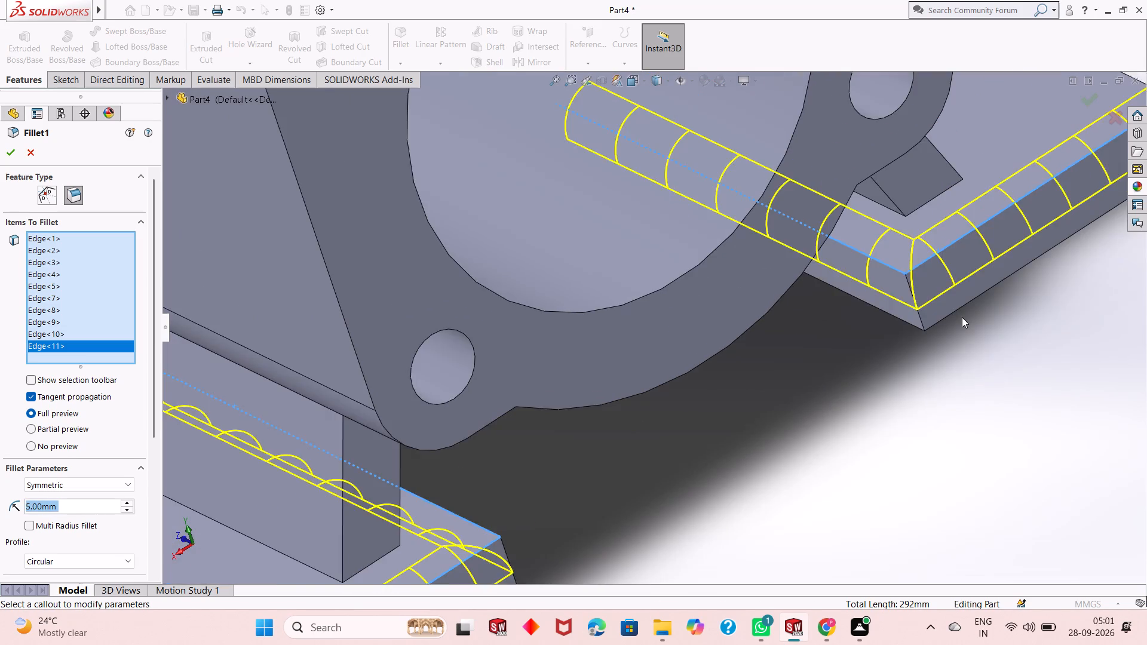
Add the outer and front top edges of the negative X foot plate and complete the 5 mm fillet.
scroll(962, 317, up, 4)
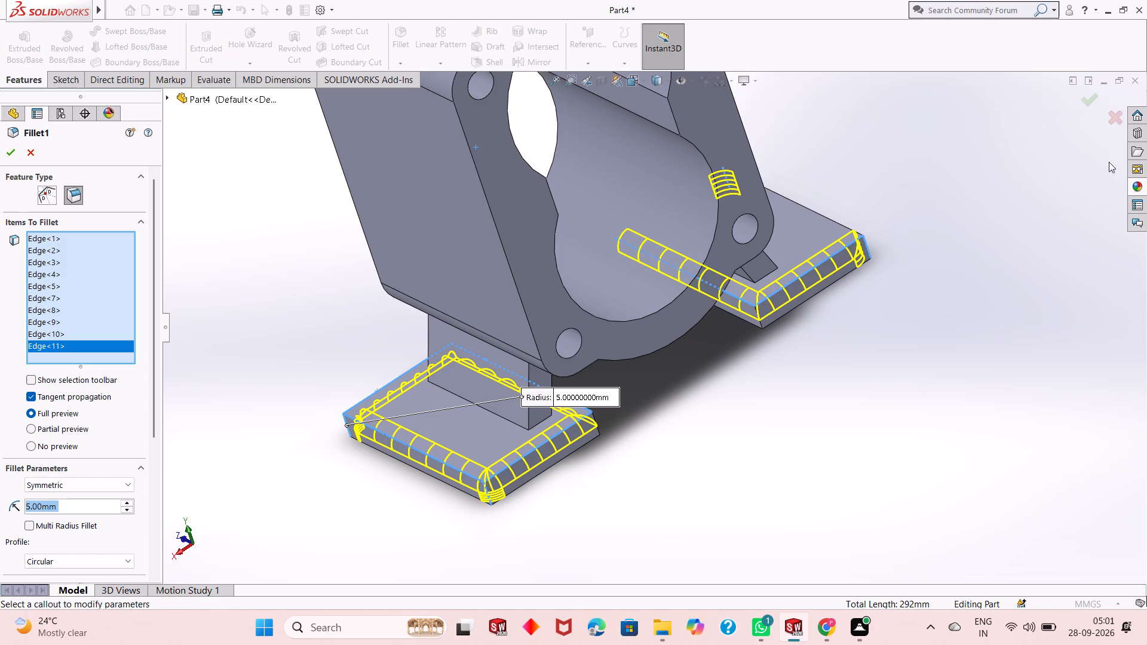
scroll(662, 370, up, 1)
scroll(724, 299, down, 1)
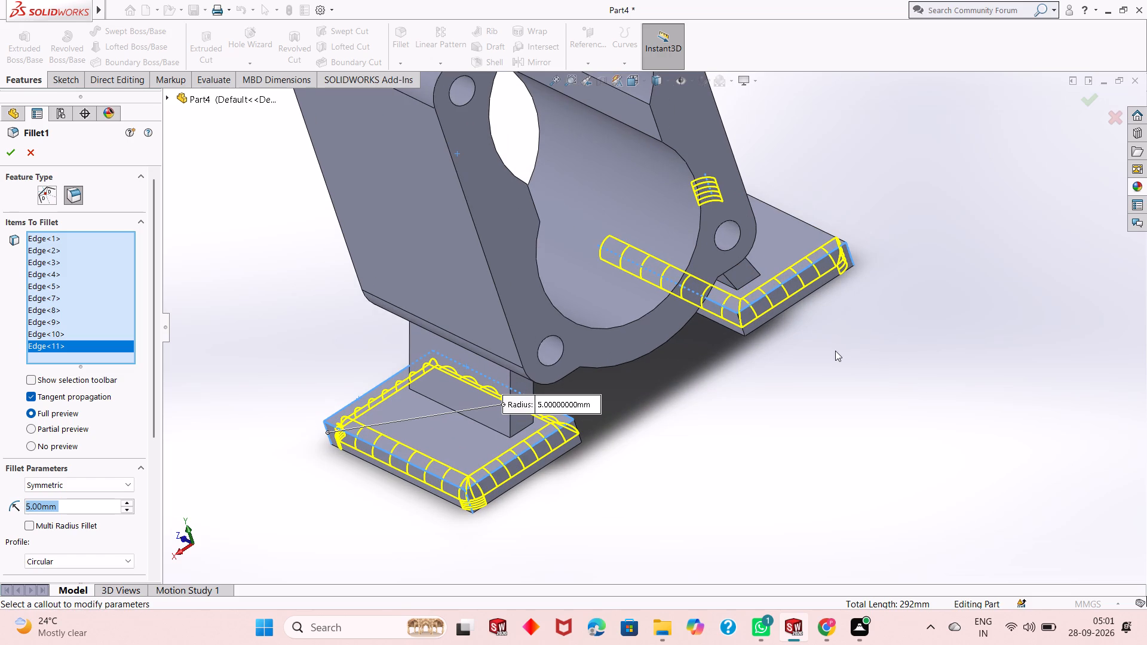
middle_drag(831, 351, 674, 383)
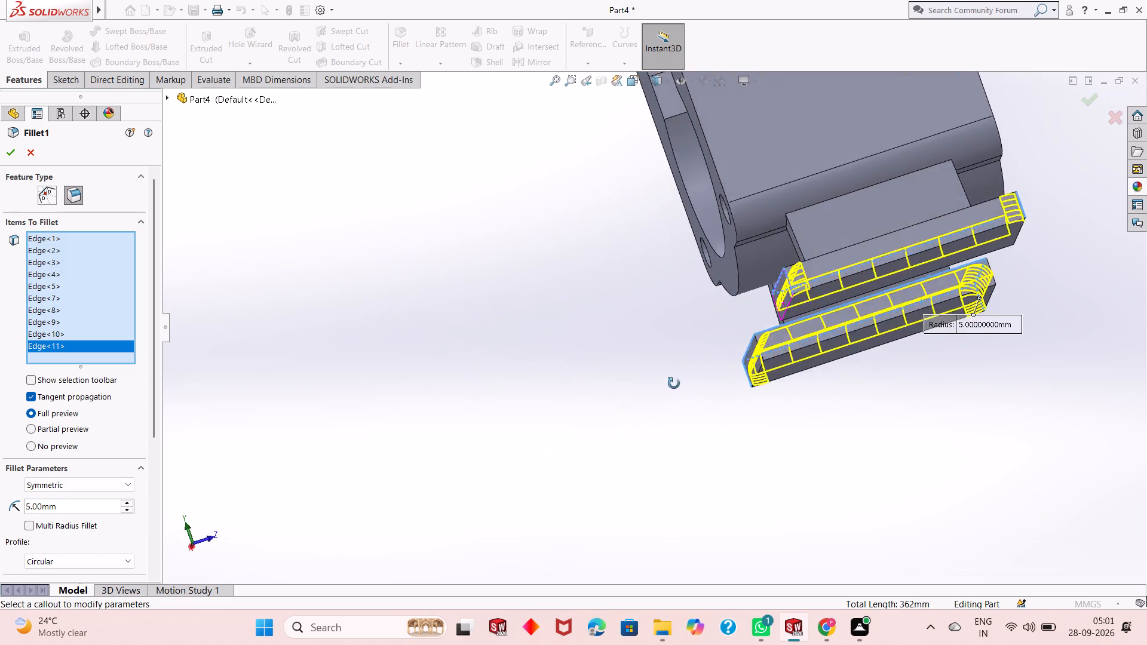
middle_drag(674, 383, 633, 499)
middle_drag(839, 340, 809, 435)
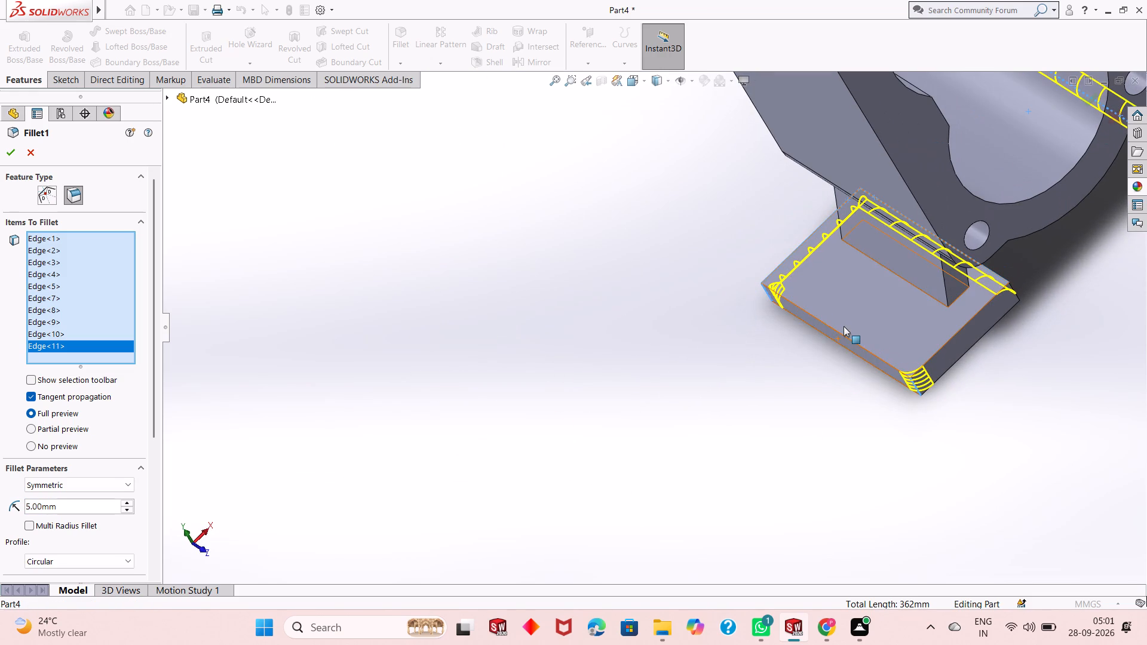
click(845, 336)
middle_drag(805, 382, 819, 355)
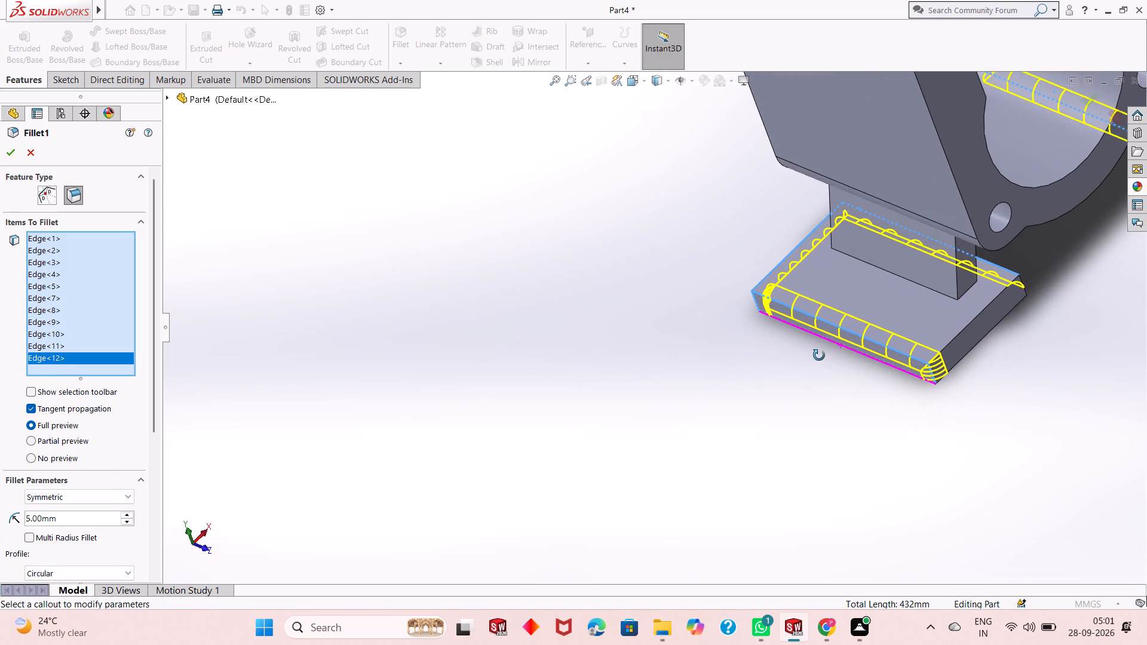
middle_drag(819, 355, 821, 351)
click(973, 319)
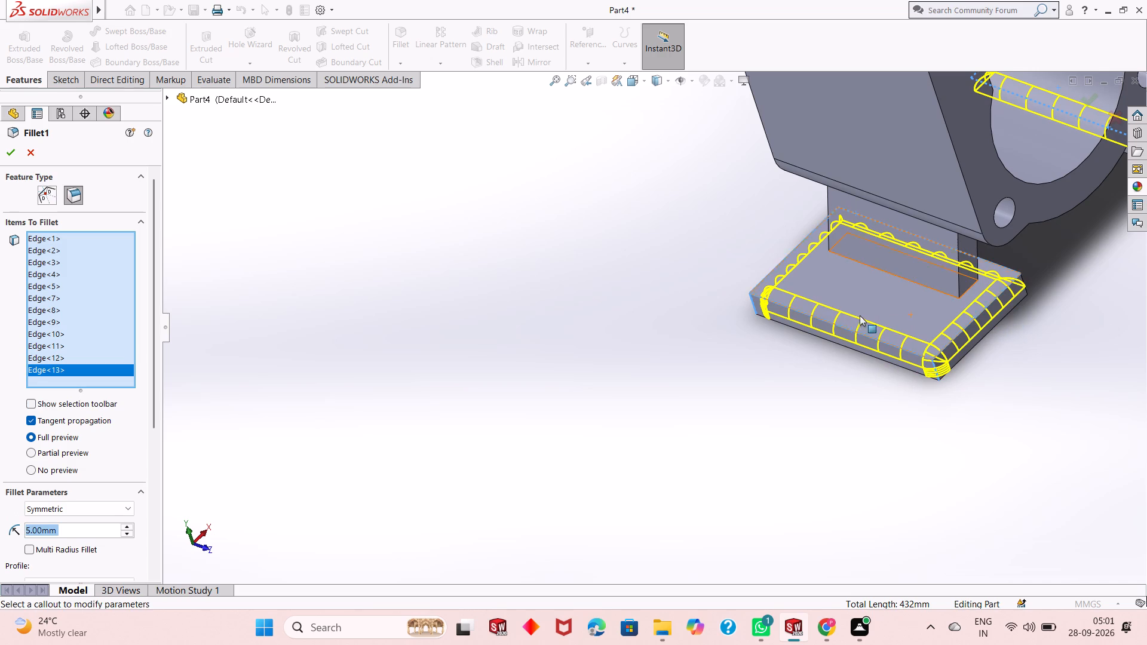
click(7, 149)
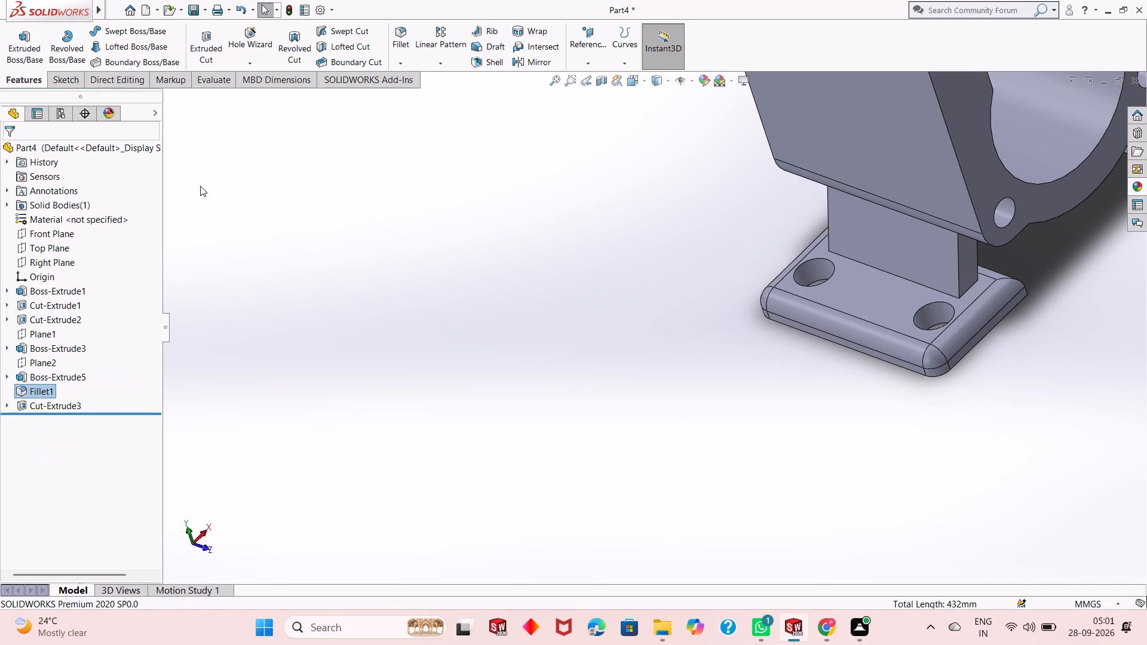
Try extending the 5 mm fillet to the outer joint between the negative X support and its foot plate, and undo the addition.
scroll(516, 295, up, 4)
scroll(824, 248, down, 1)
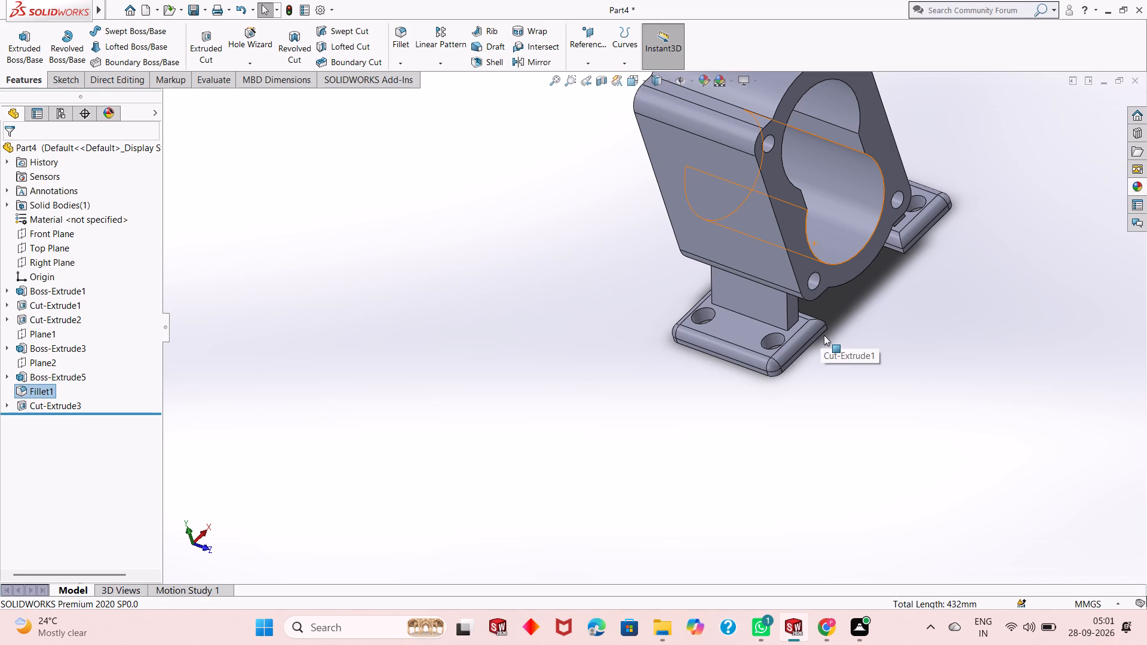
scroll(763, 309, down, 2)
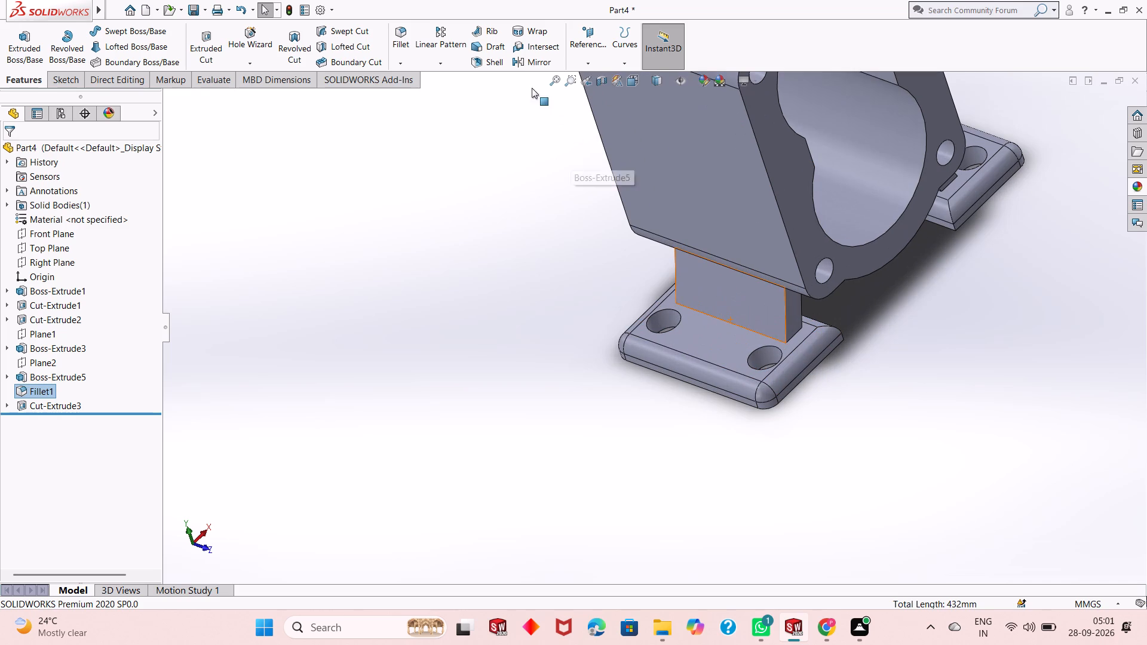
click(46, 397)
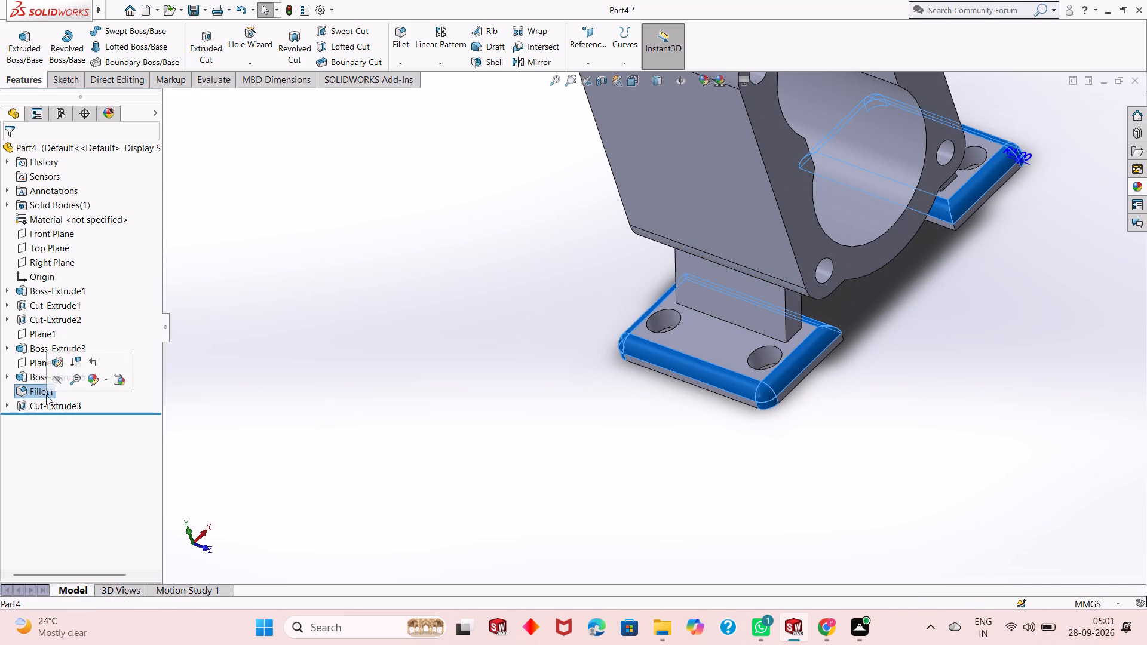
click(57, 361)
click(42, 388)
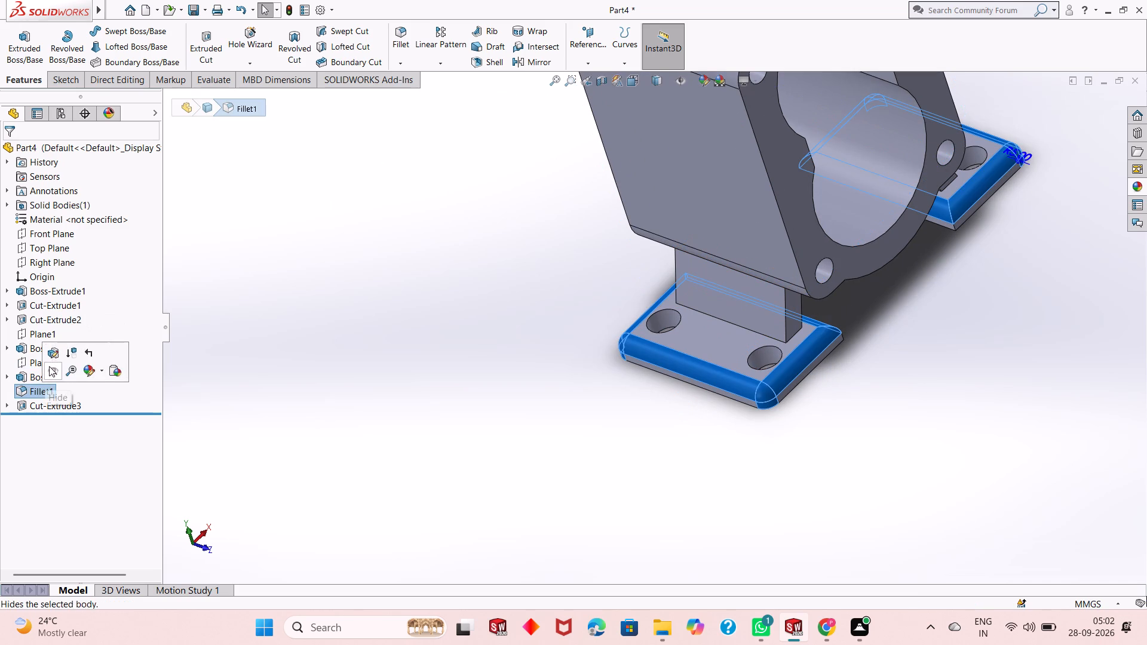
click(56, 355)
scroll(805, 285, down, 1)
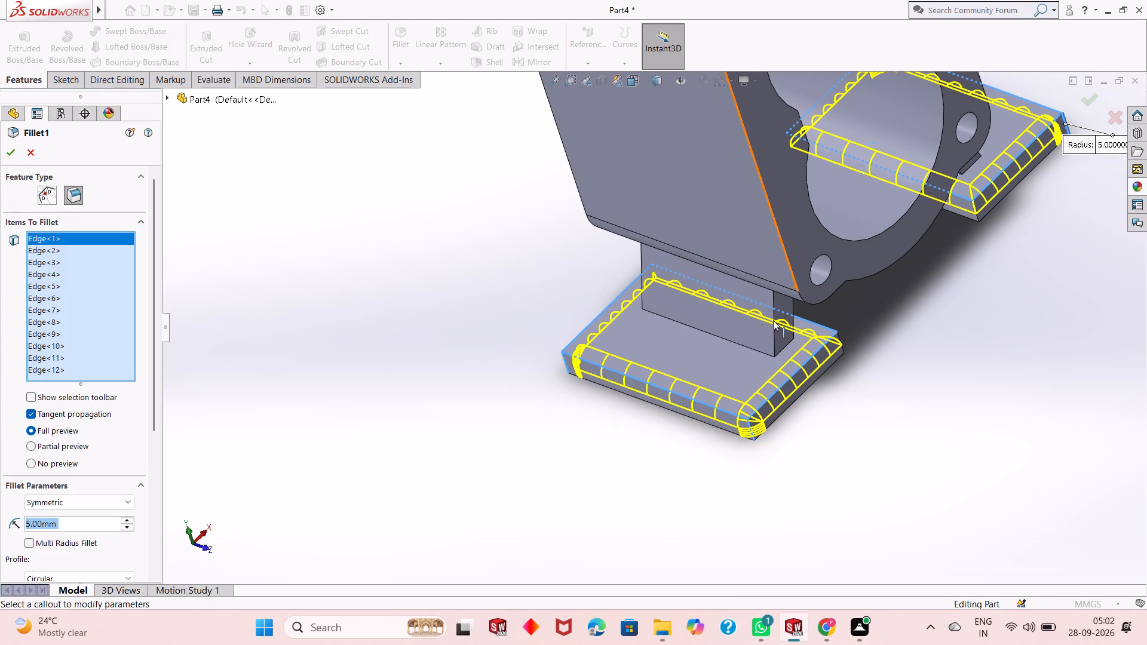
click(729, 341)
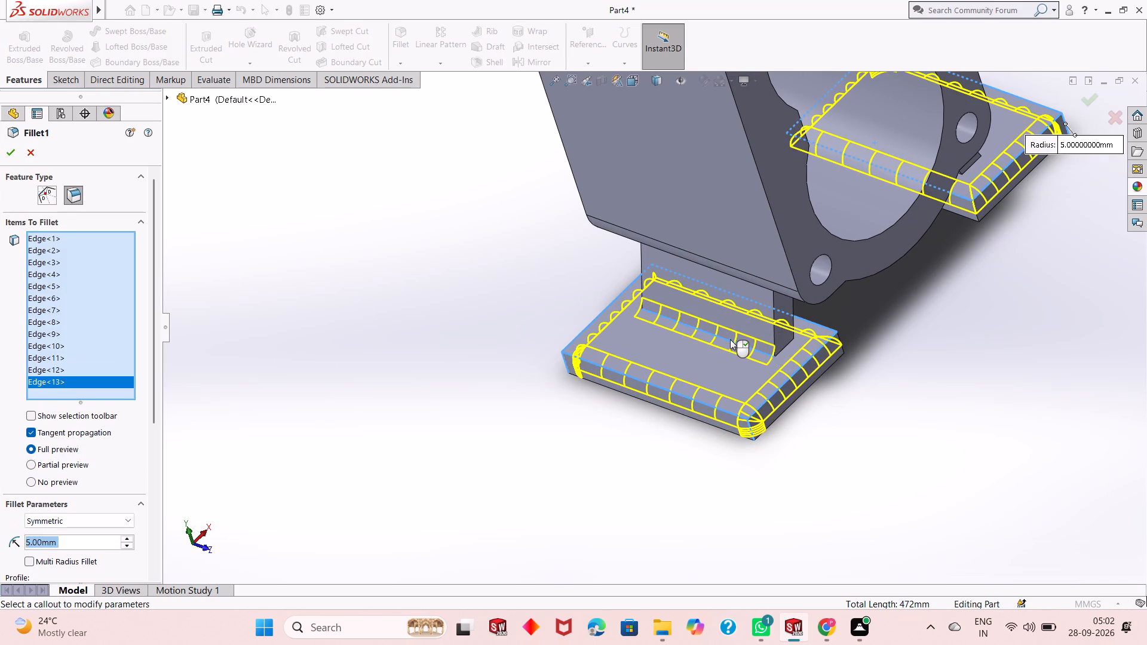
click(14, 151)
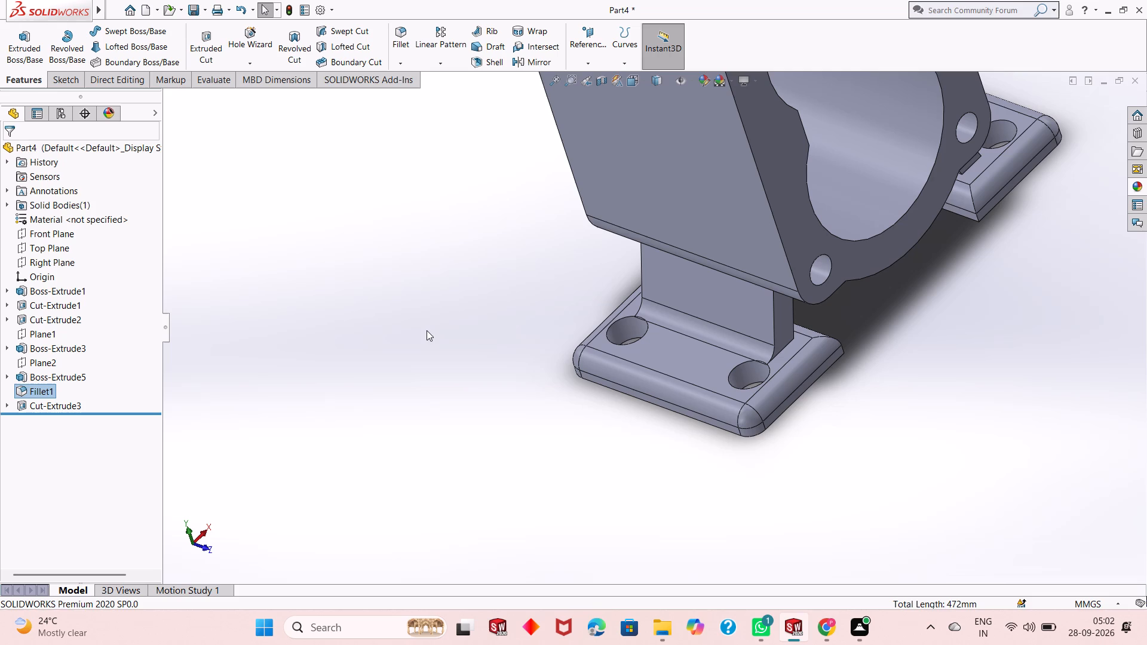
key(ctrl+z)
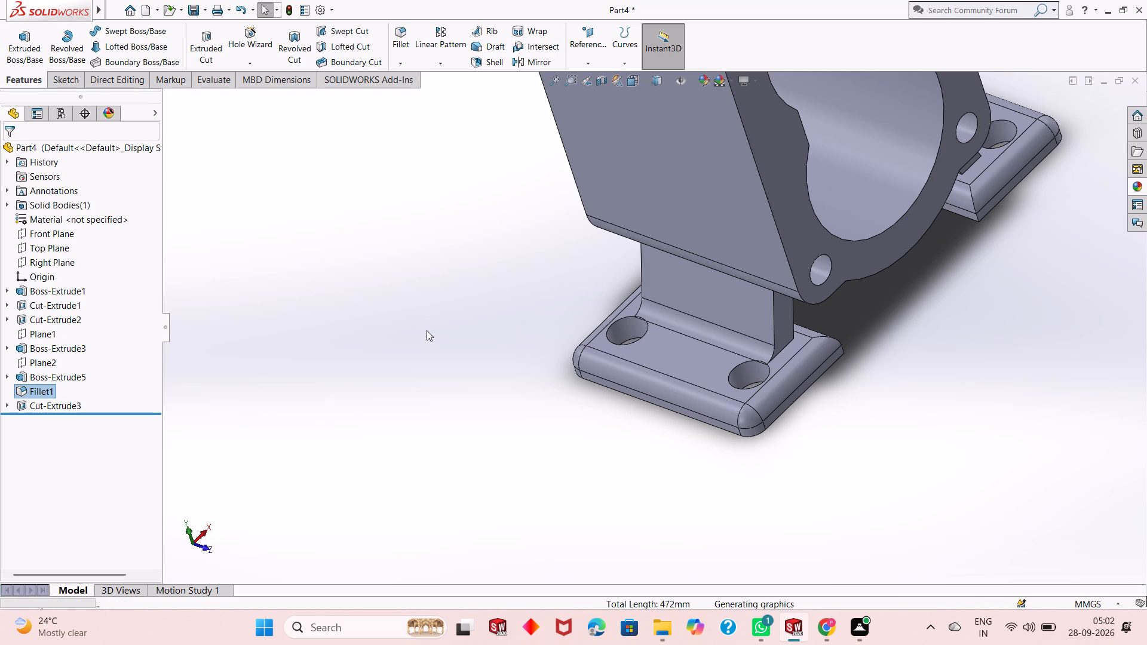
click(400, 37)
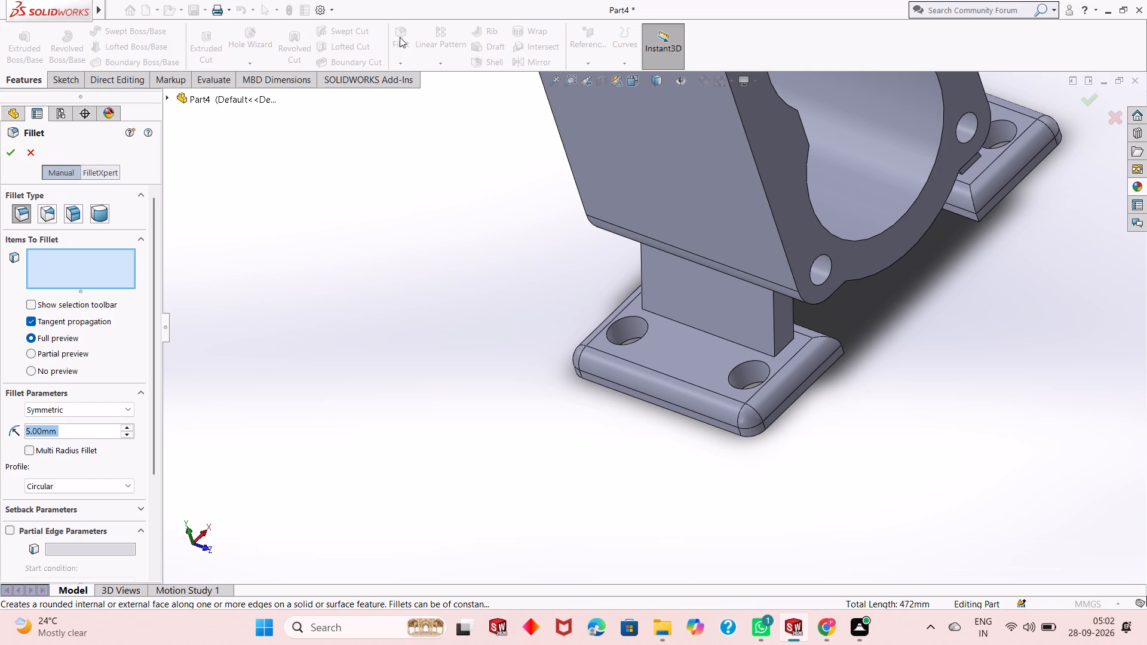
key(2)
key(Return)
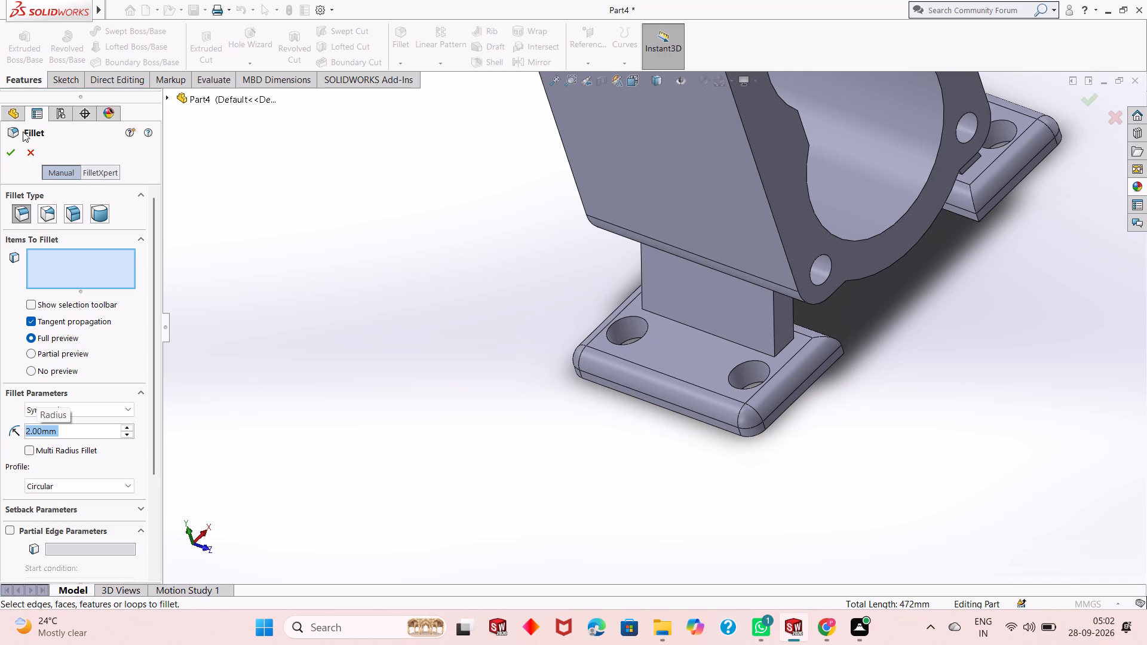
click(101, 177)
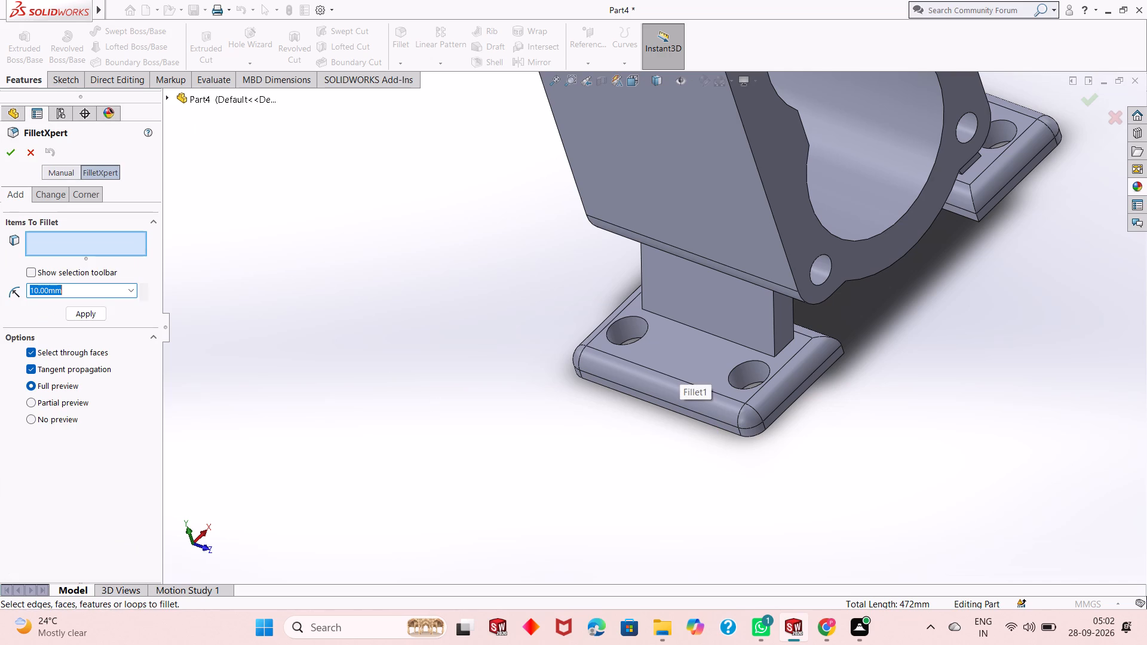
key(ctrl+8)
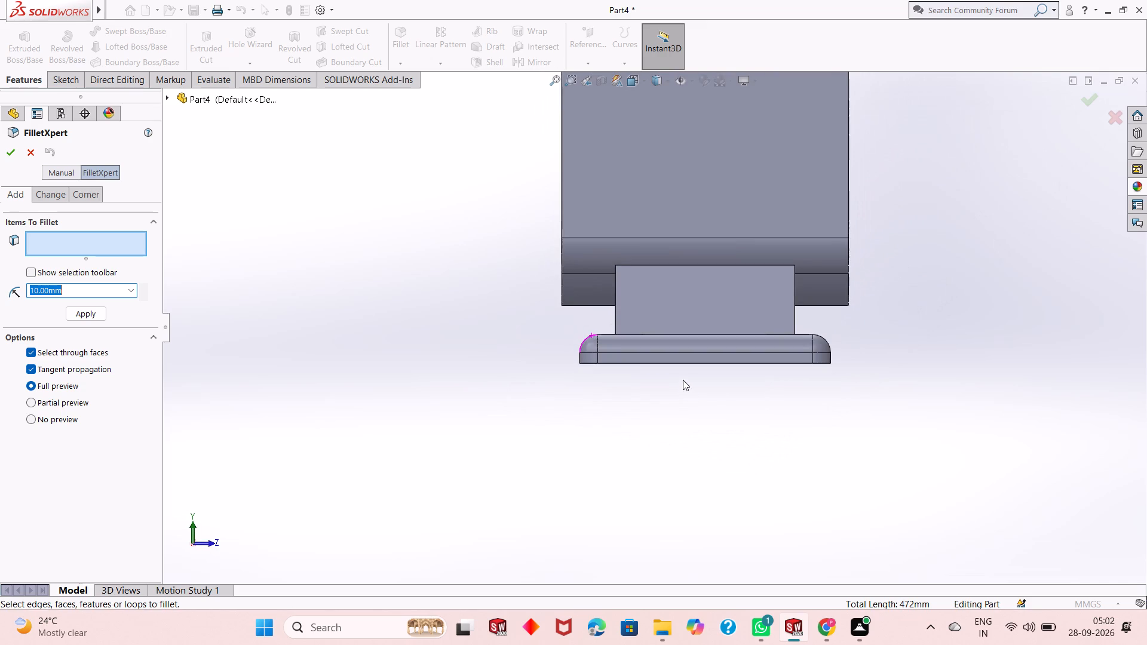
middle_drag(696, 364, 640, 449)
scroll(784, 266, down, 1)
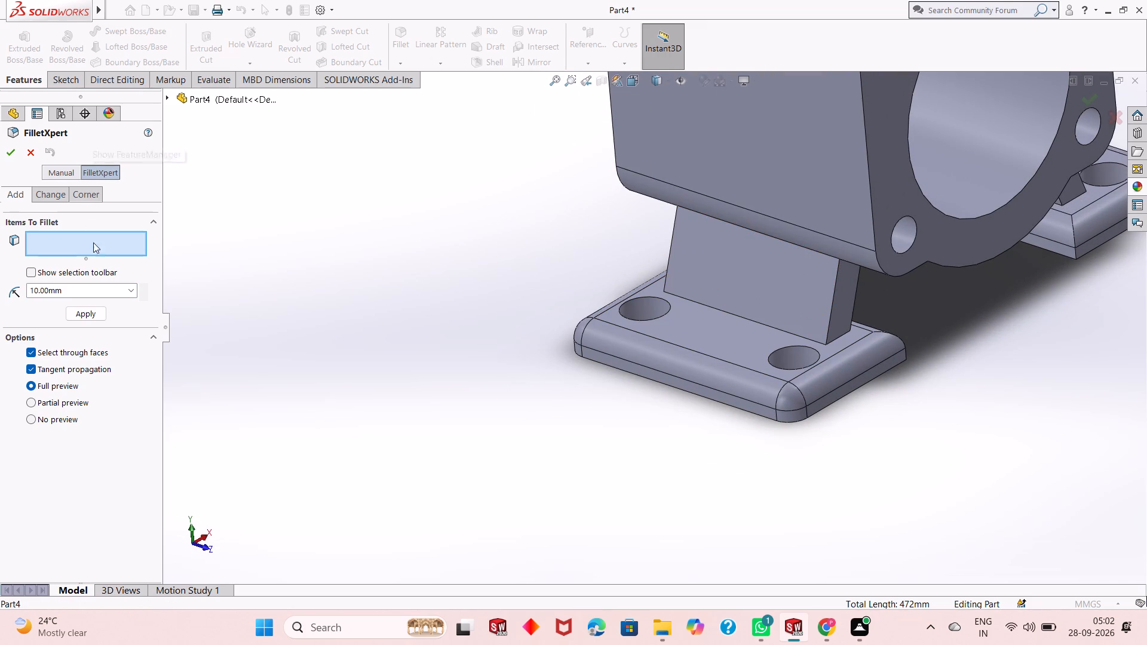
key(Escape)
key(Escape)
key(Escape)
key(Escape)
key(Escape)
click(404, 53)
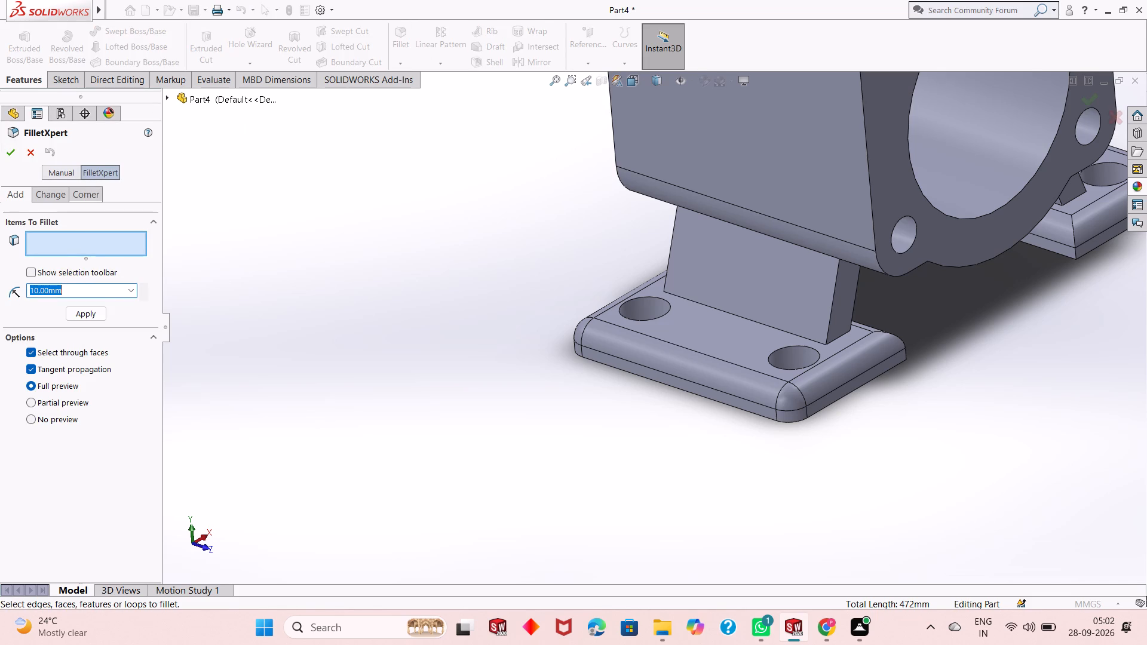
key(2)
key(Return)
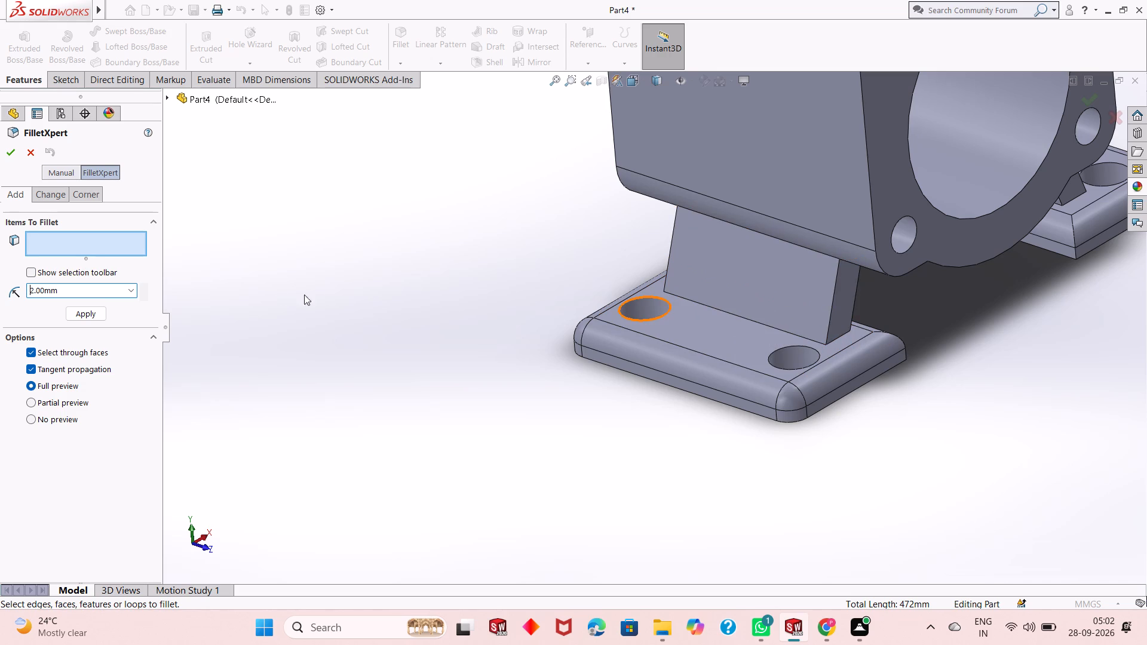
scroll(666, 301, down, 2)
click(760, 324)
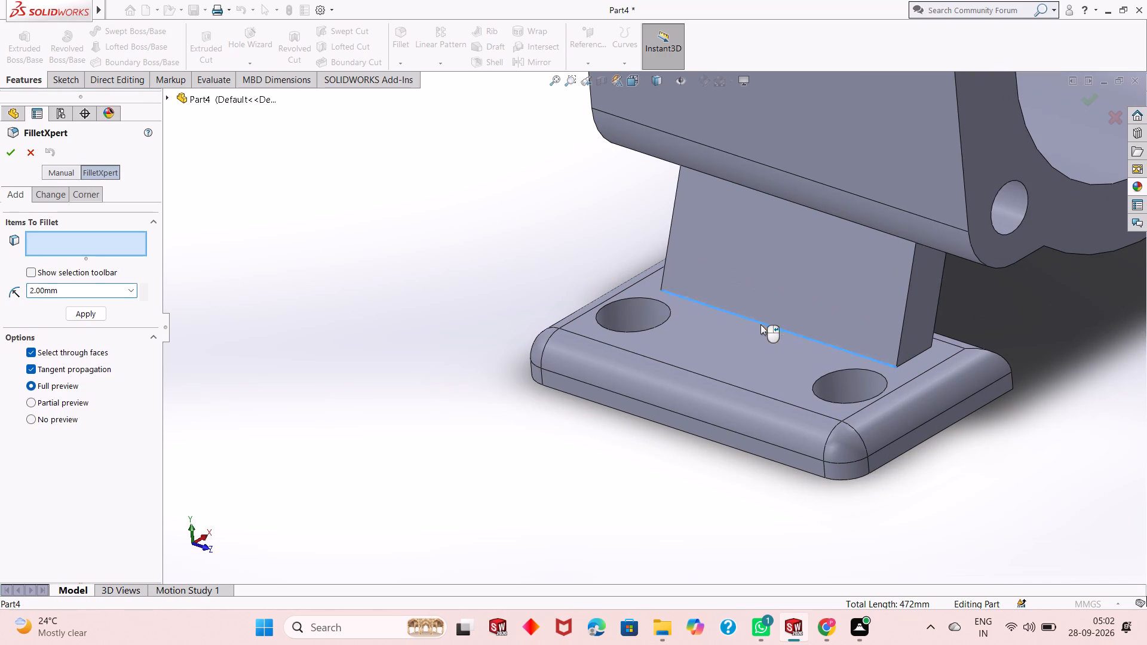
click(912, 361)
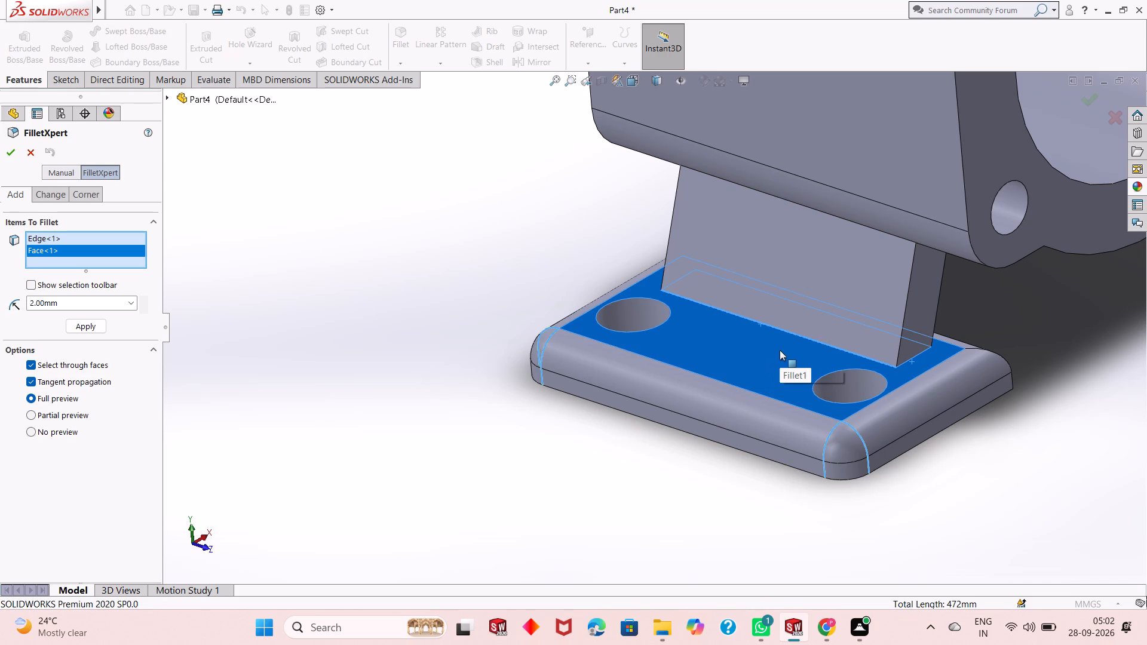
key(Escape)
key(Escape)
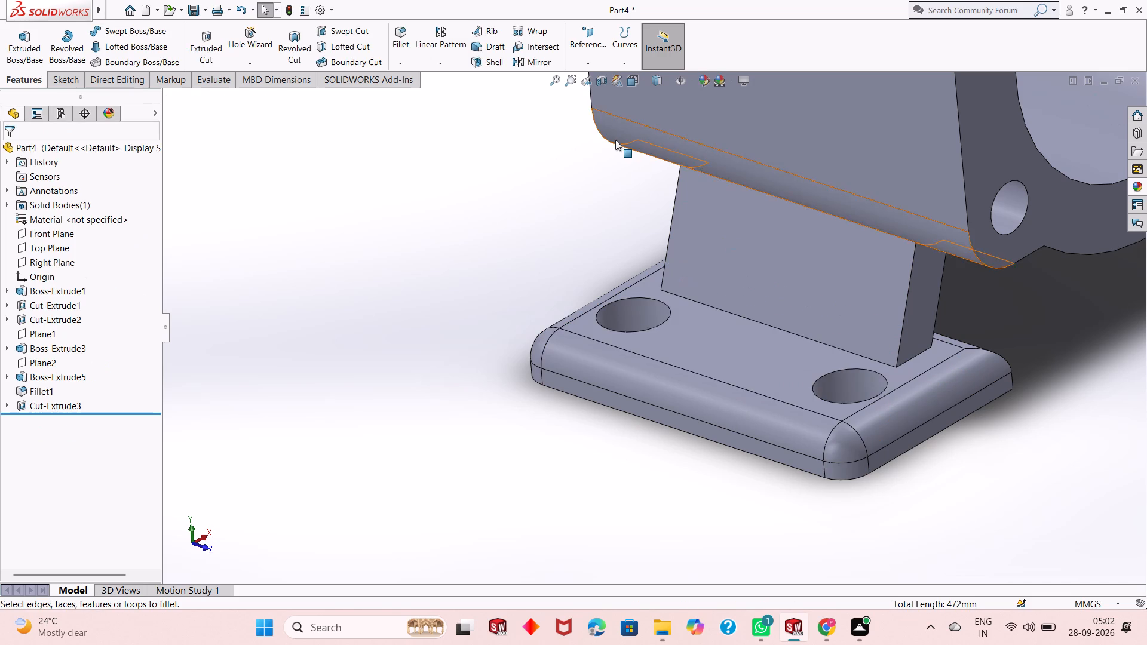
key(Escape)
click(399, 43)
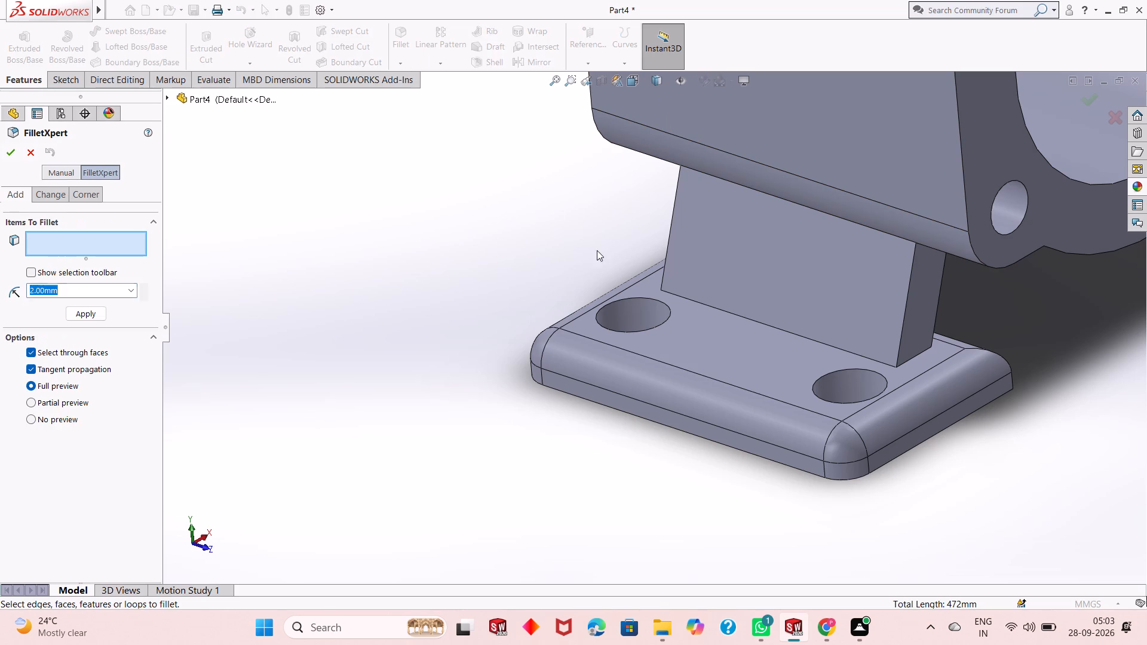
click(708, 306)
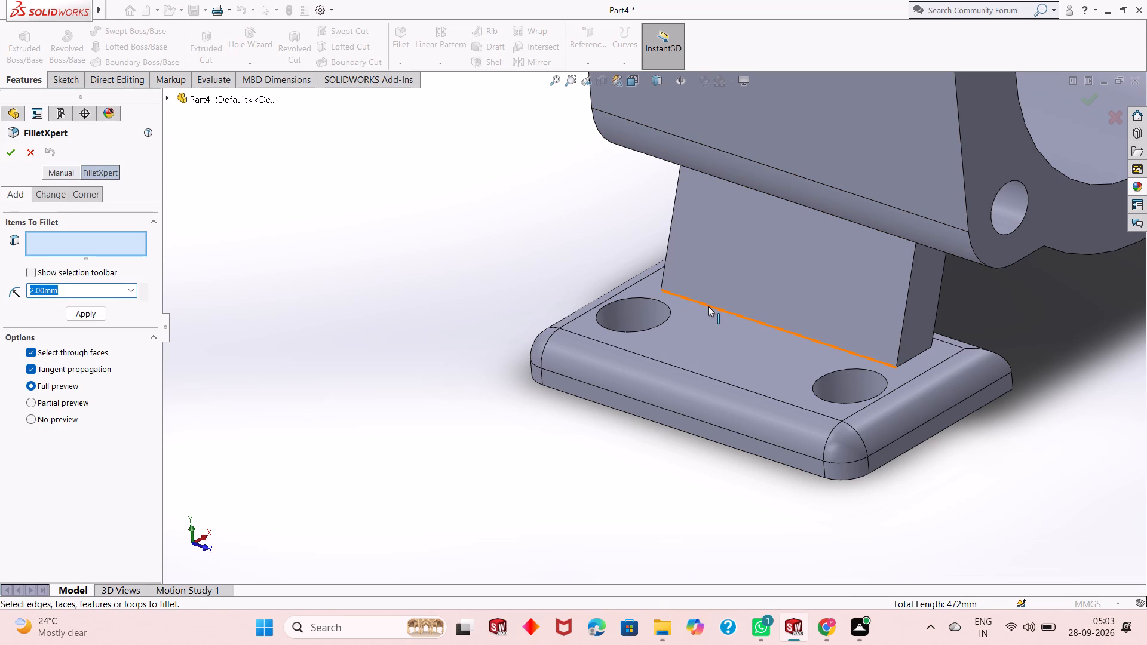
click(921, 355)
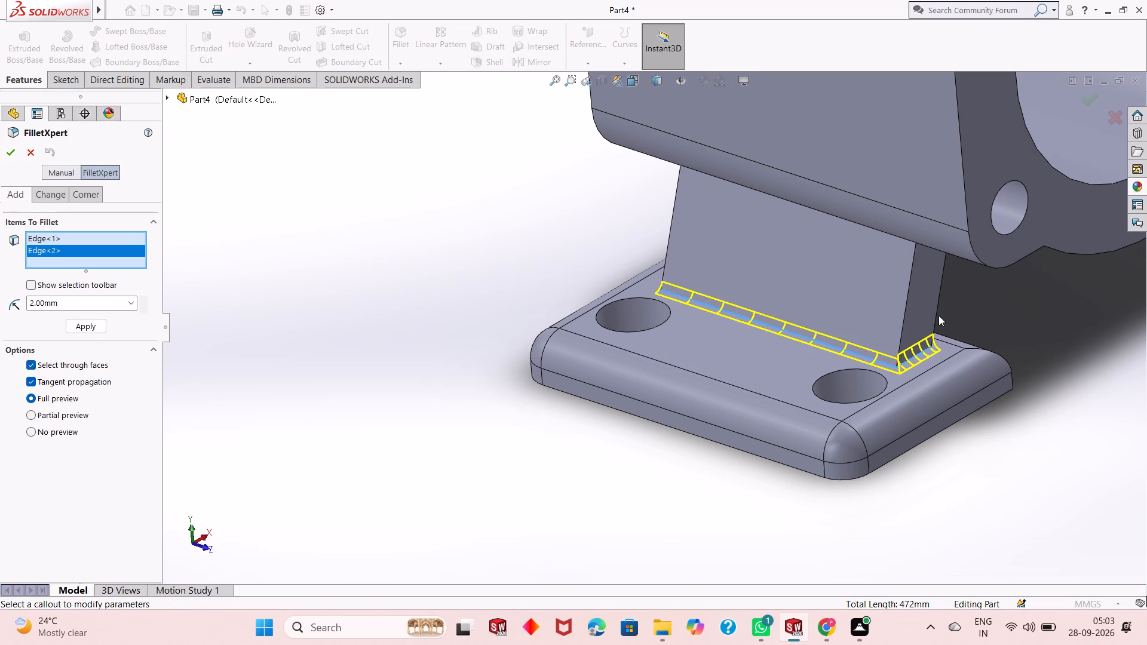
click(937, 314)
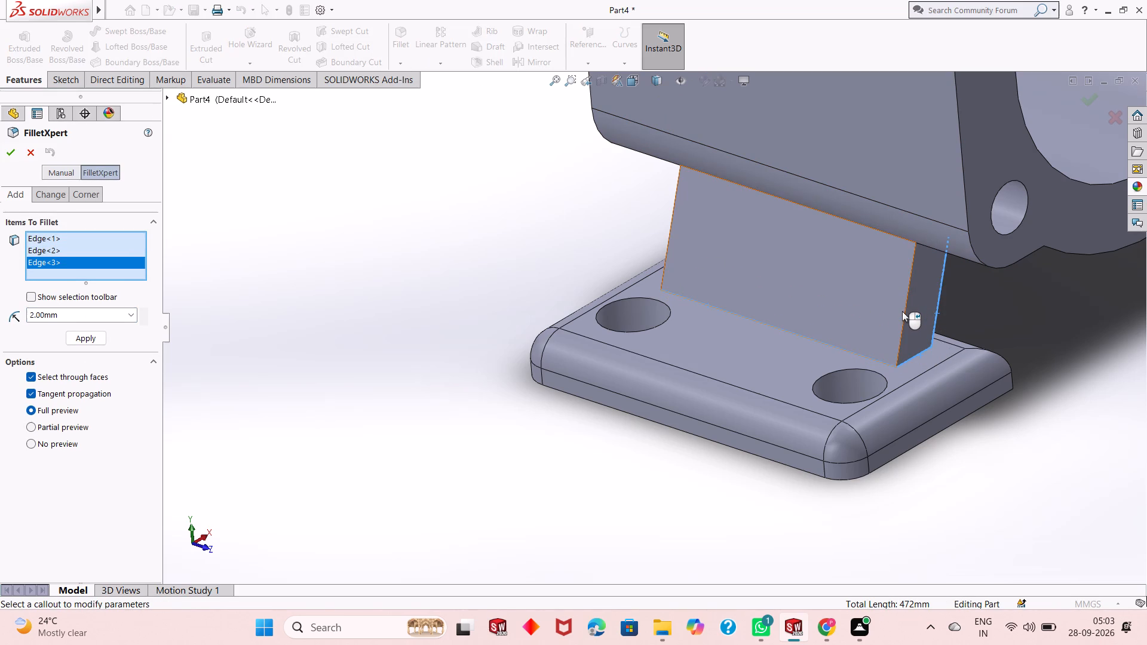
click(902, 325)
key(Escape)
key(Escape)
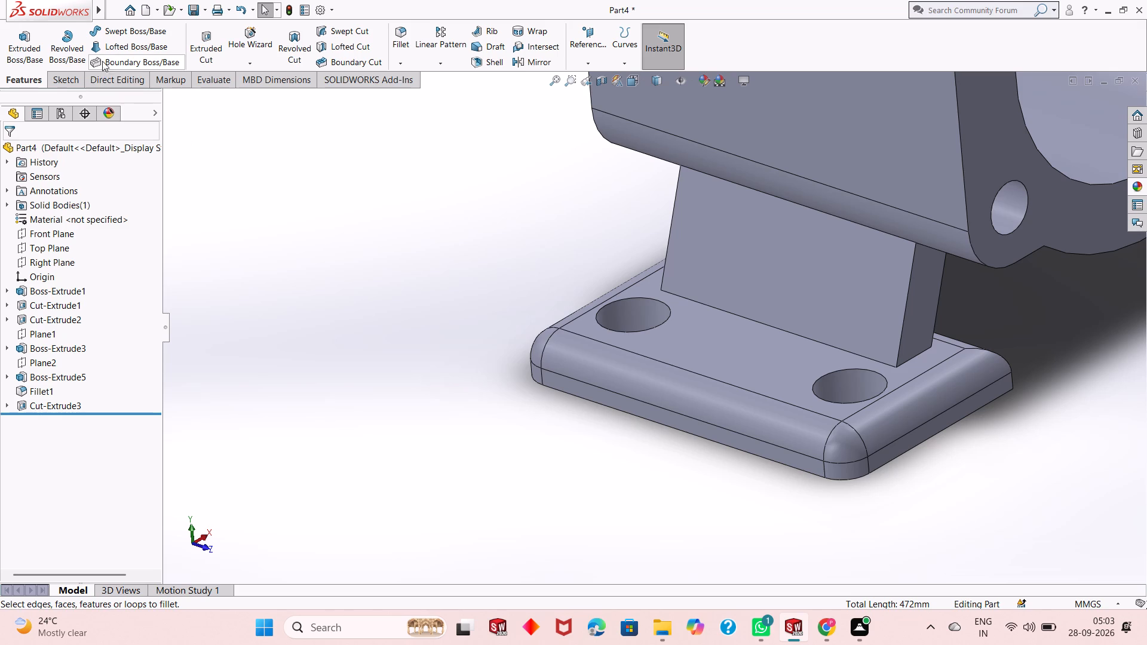
Set up a 2 mm FilletXpert fillet on the four edges where the negative X support meets its foot plate.
click(407, 35)
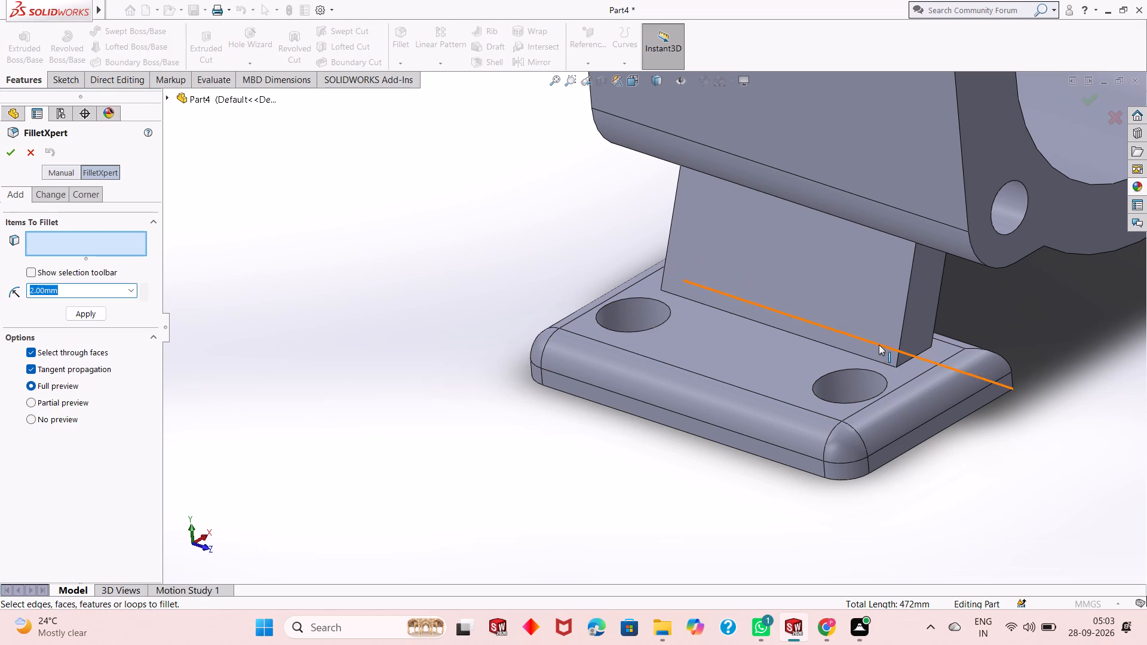
click(869, 361)
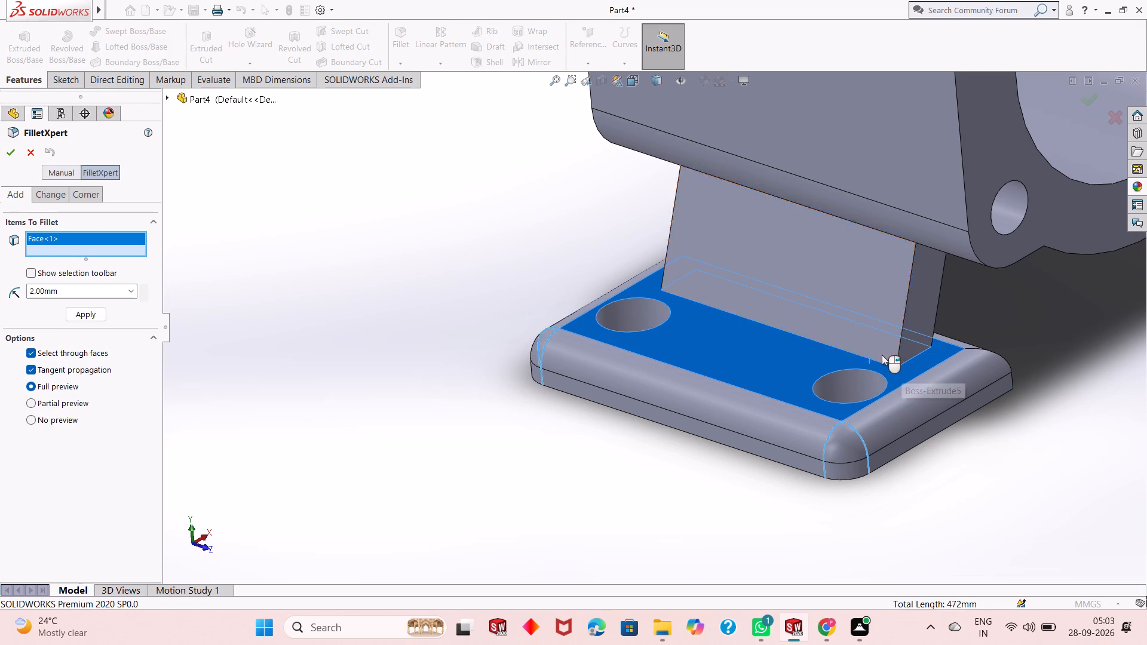
right_click(102, 241)
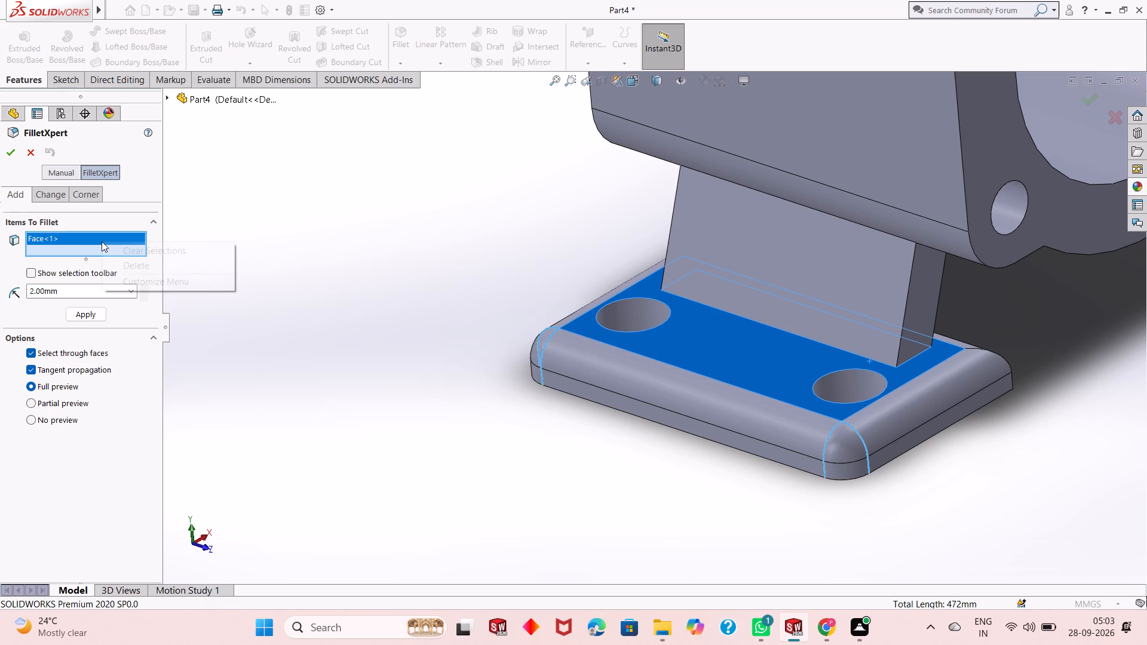
click(127, 260)
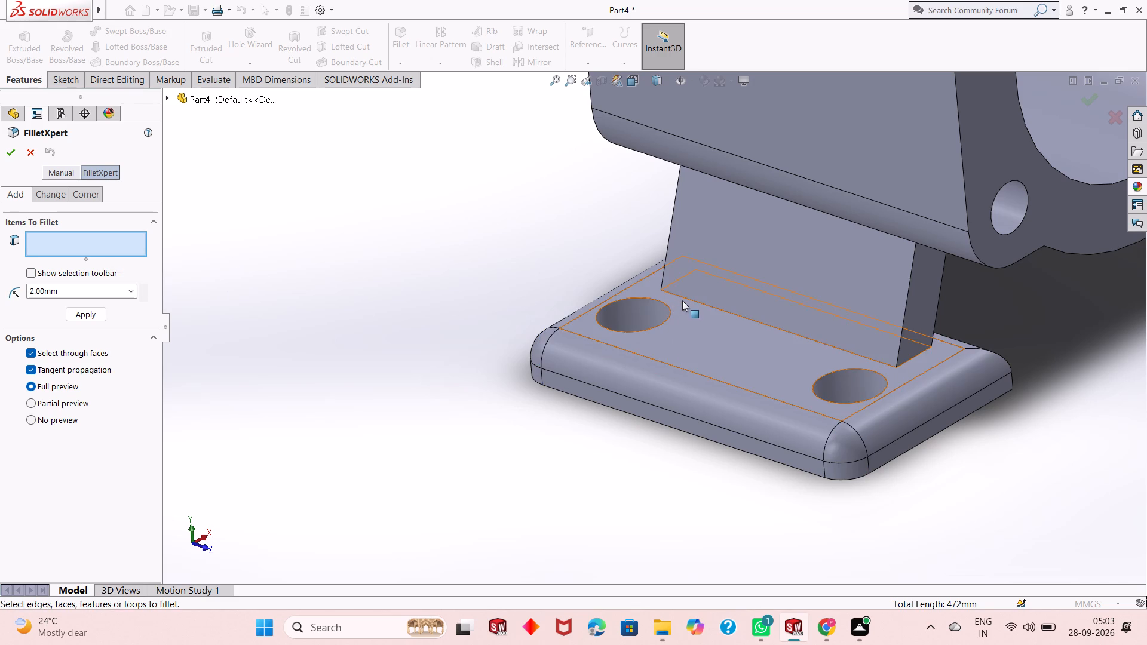
click(694, 303)
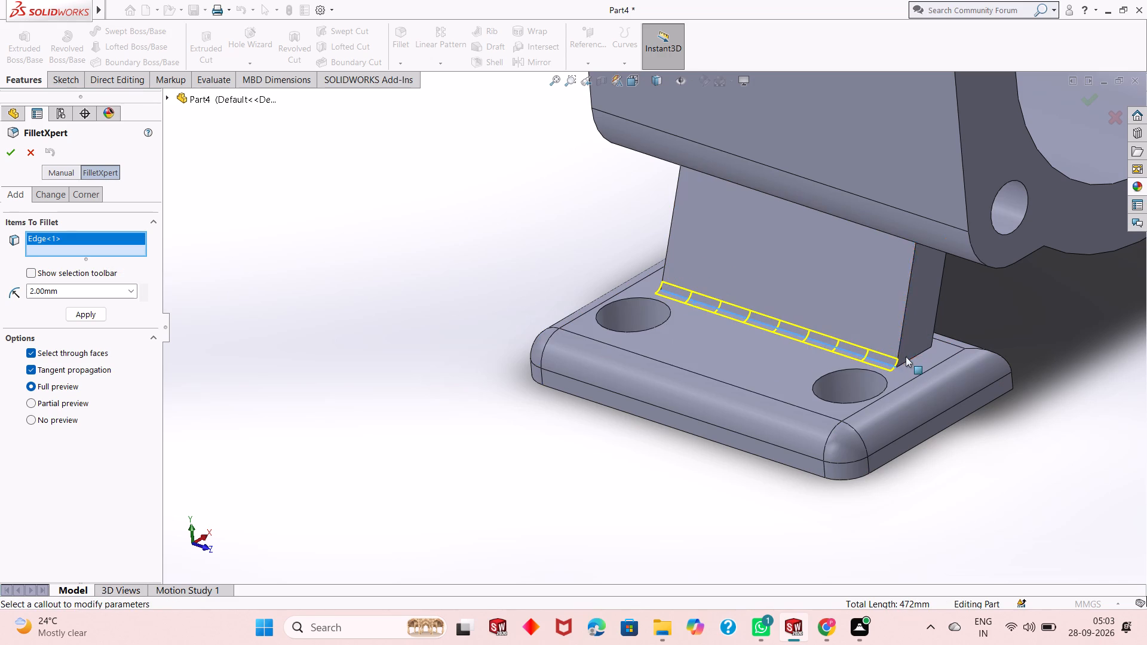
click(908, 358)
middle_drag(709, 350, 743, 324)
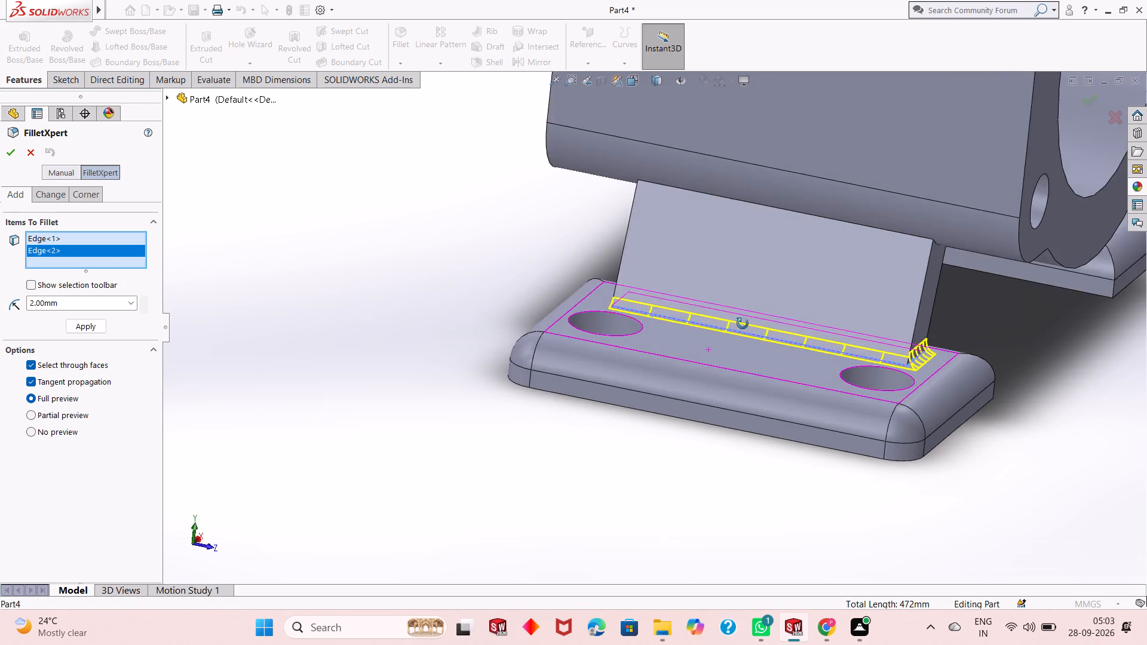
middle_drag(743, 324, 930, 425)
scroll(619, 373, down, 3)
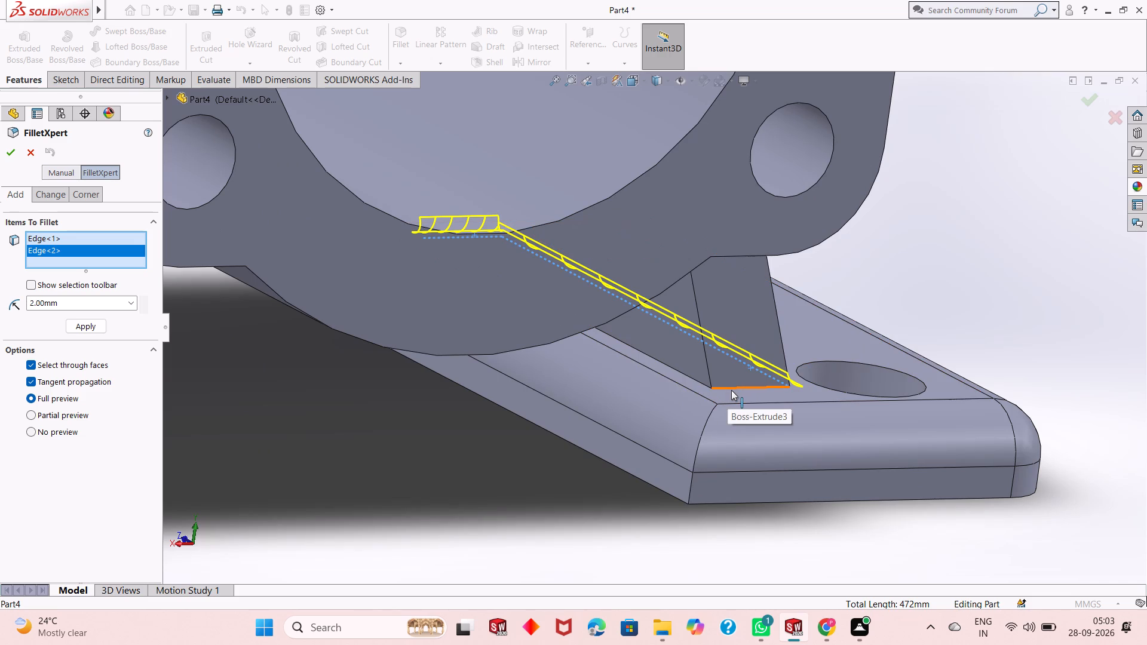
click(731, 390)
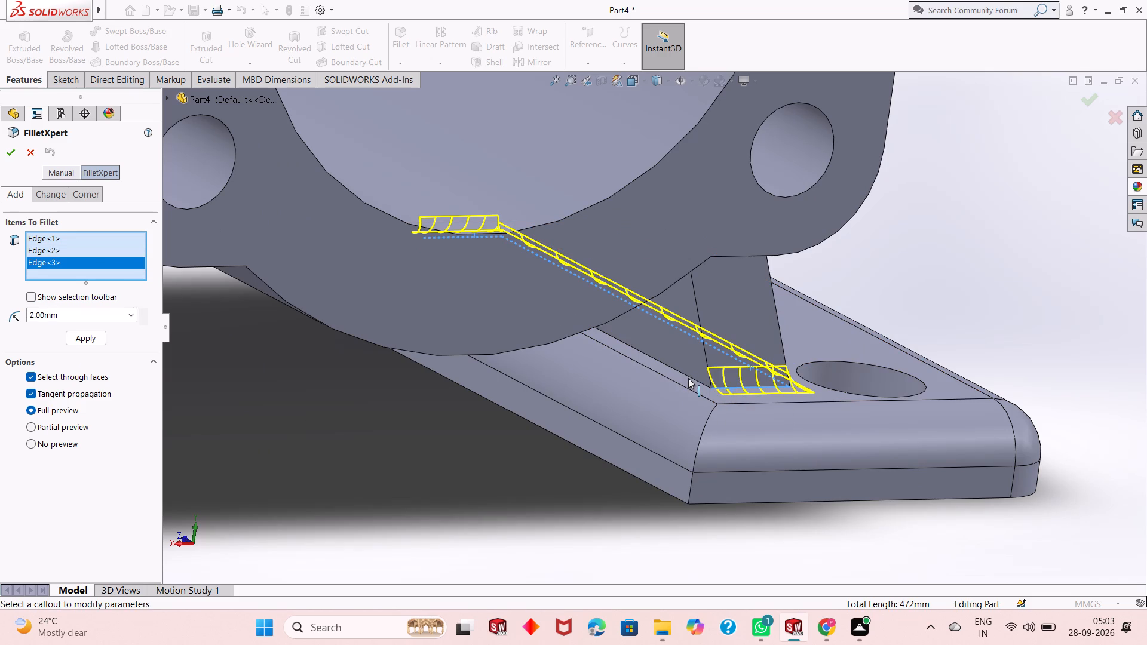
click(688, 378)
Add the outer and rear joint edges between the positive X support and its foot plate to the fillet.
scroll(633, 401, up, 6)
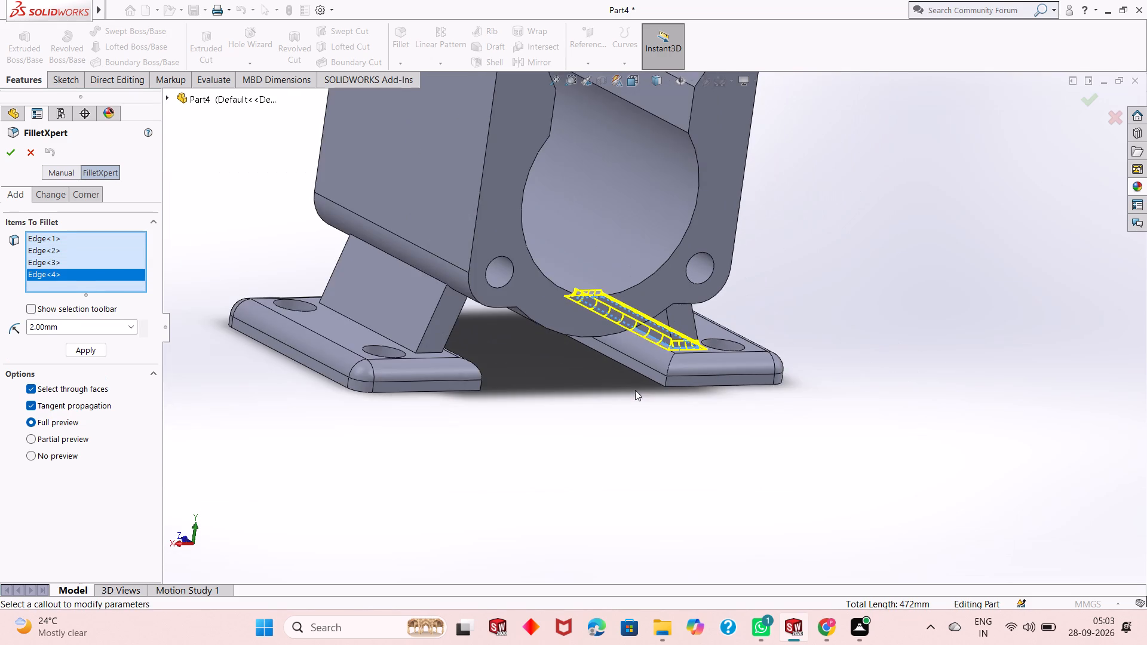
scroll(371, 273, down, 6)
click(424, 407)
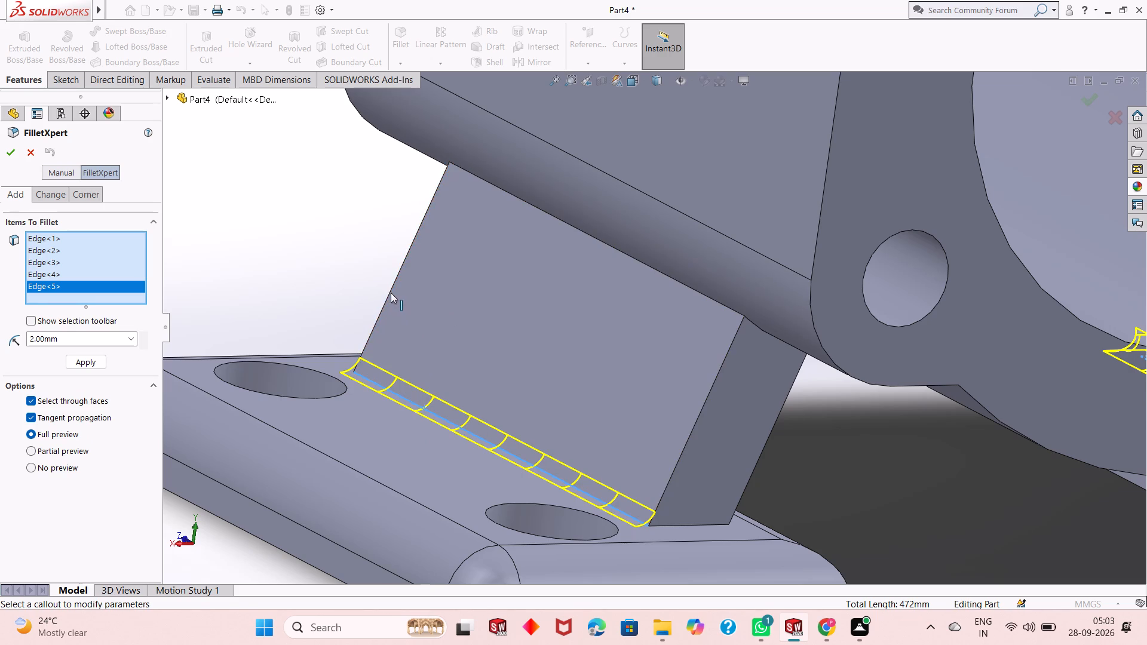
scroll(542, 409, up, 1)
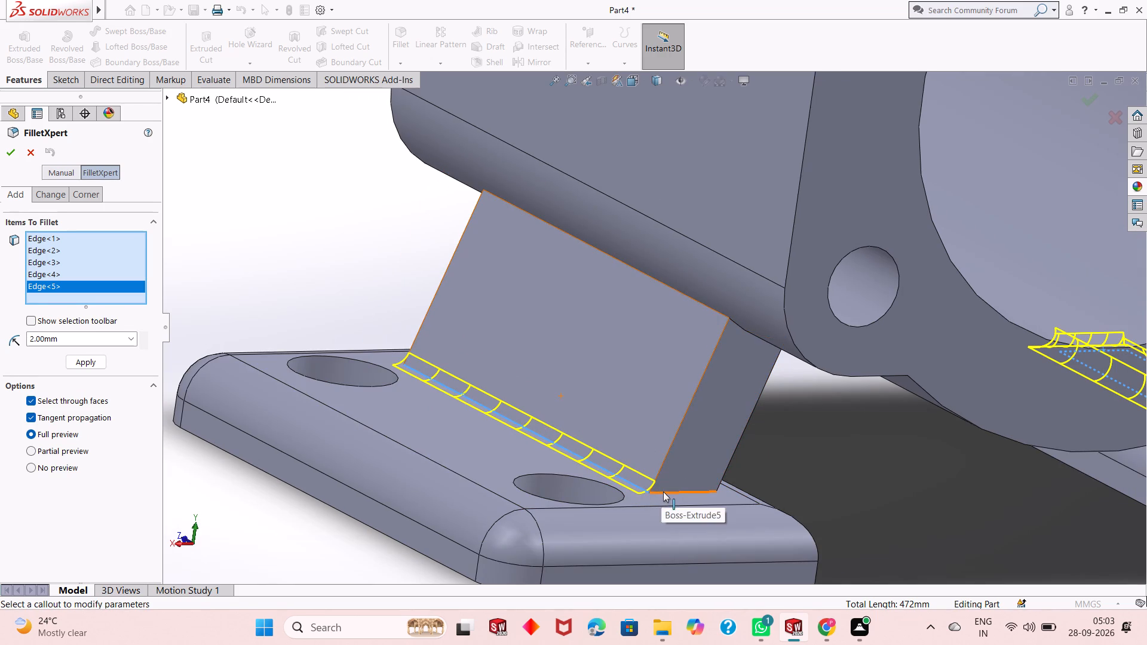
click(663, 492)
Add the inner and front joint edges between the positive X support and its foot plate, and complete the 2 mm fillet.
scroll(636, 492, up, 2)
middle_drag(731, 486, 588, 432)
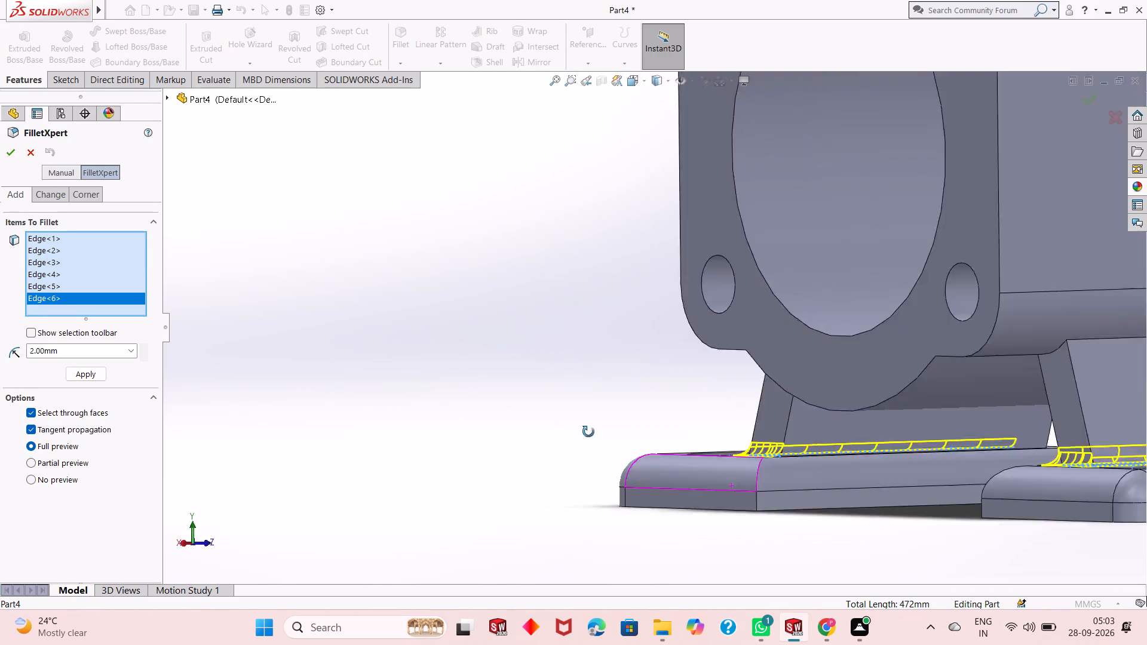
middle_drag(588, 432, 547, 426)
middle_drag(762, 448, 685, 474)
scroll(735, 465, up, 4)
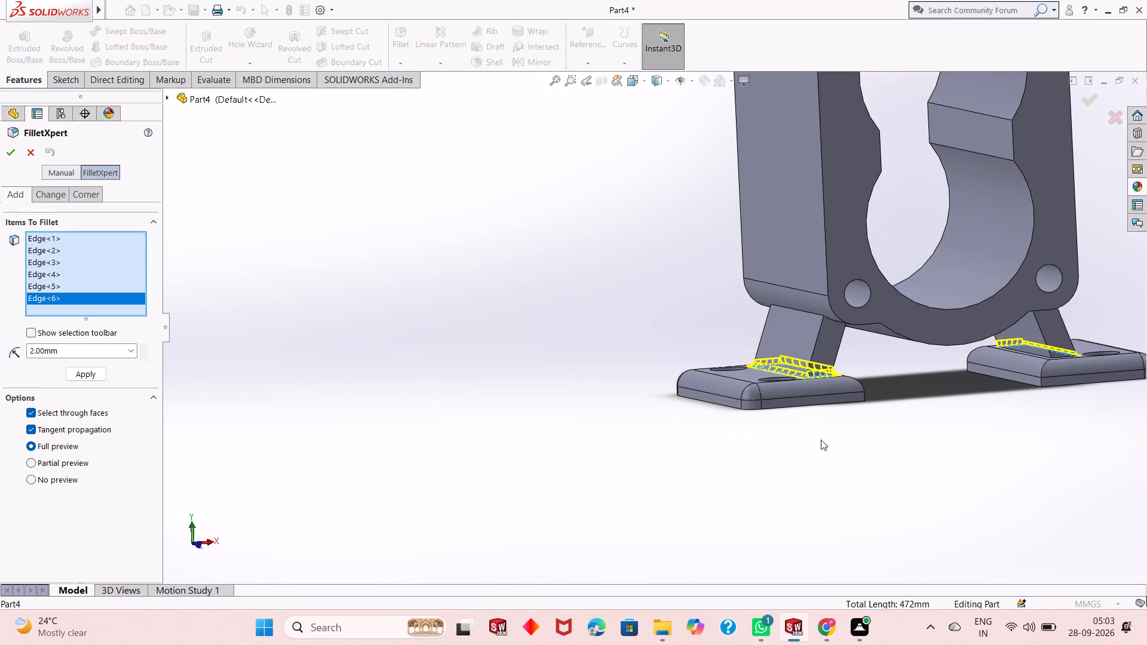
scroll(977, 443, down, 10)
scroll(936, 441, up, 7)
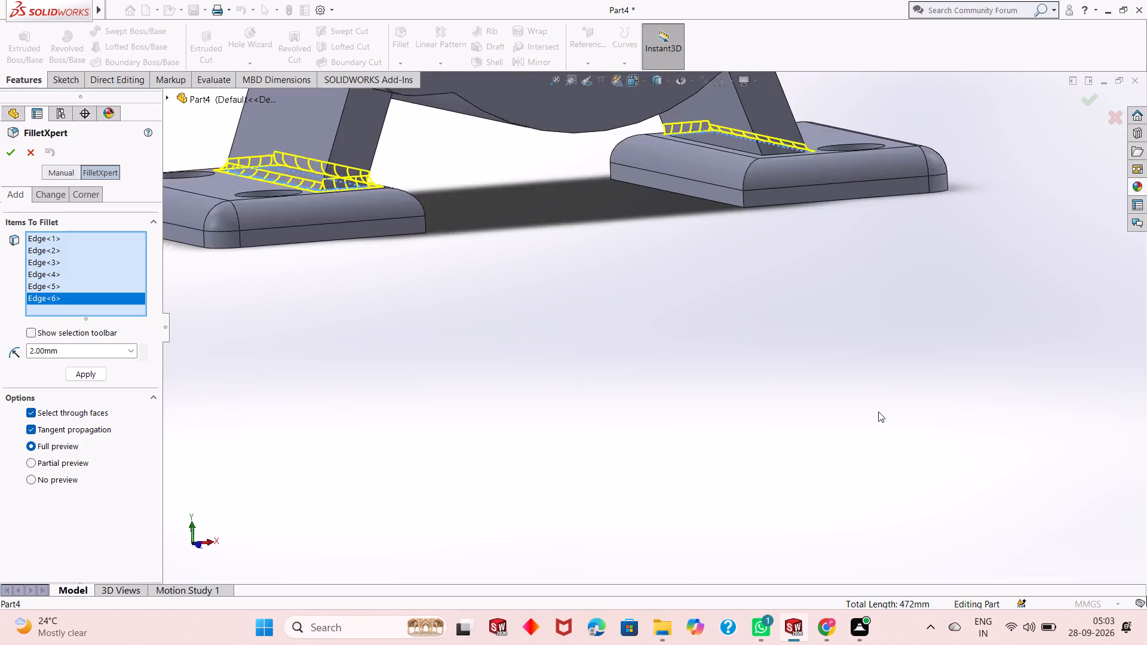
scroll(878, 411, up, 2)
scroll(677, 171, down, 6)
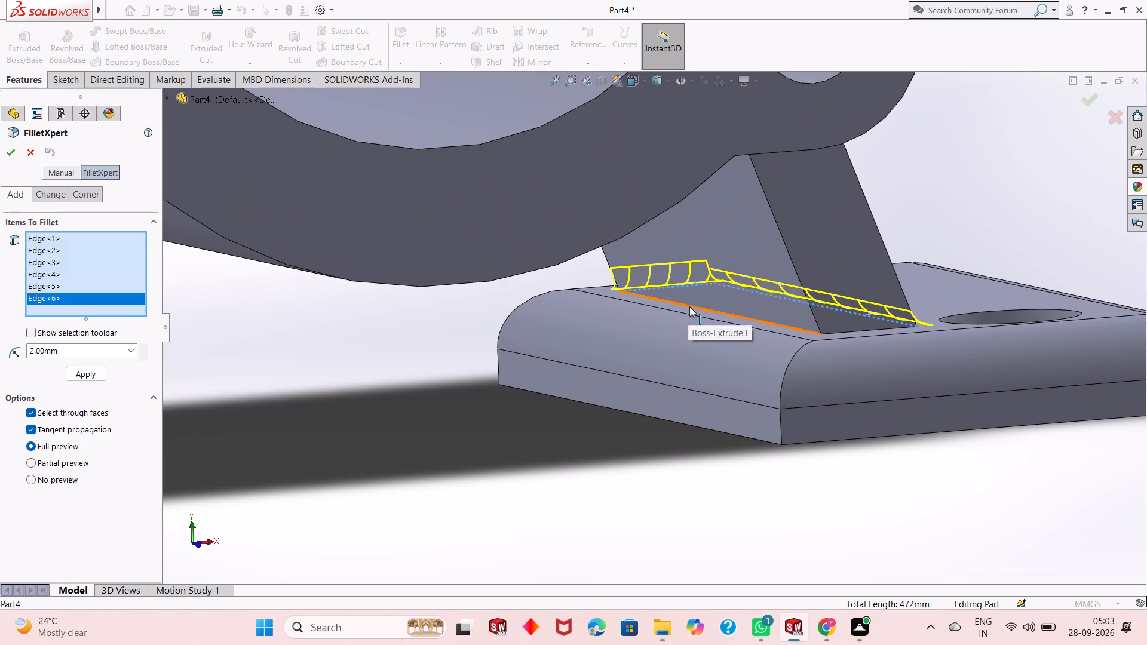
click(689, 306)
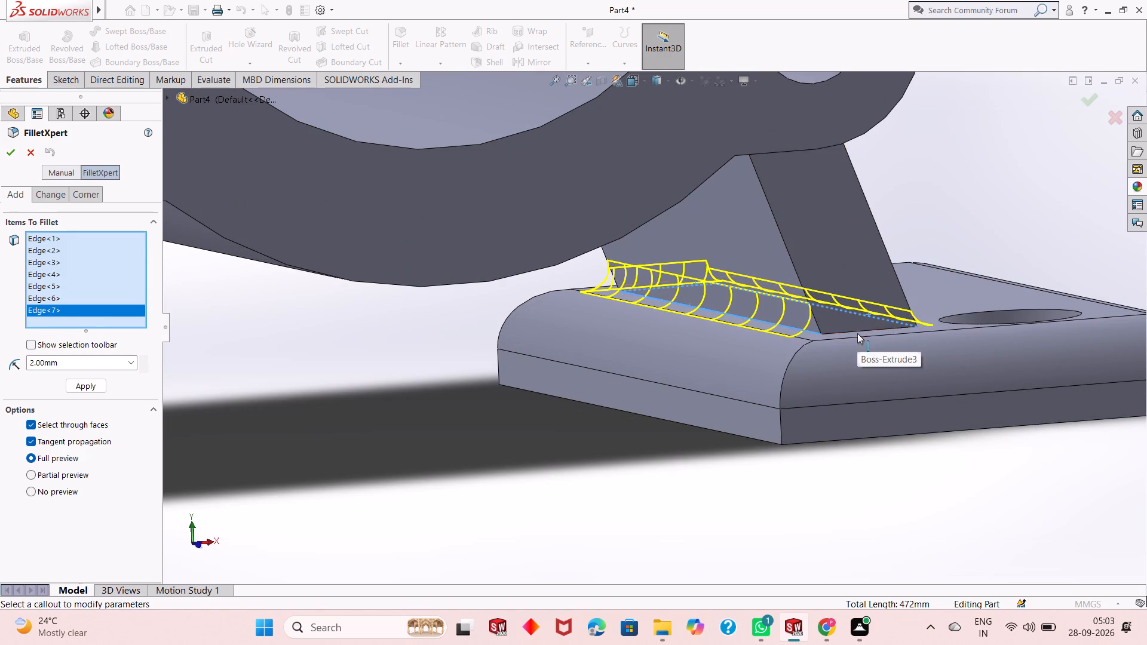
click(857, 331)
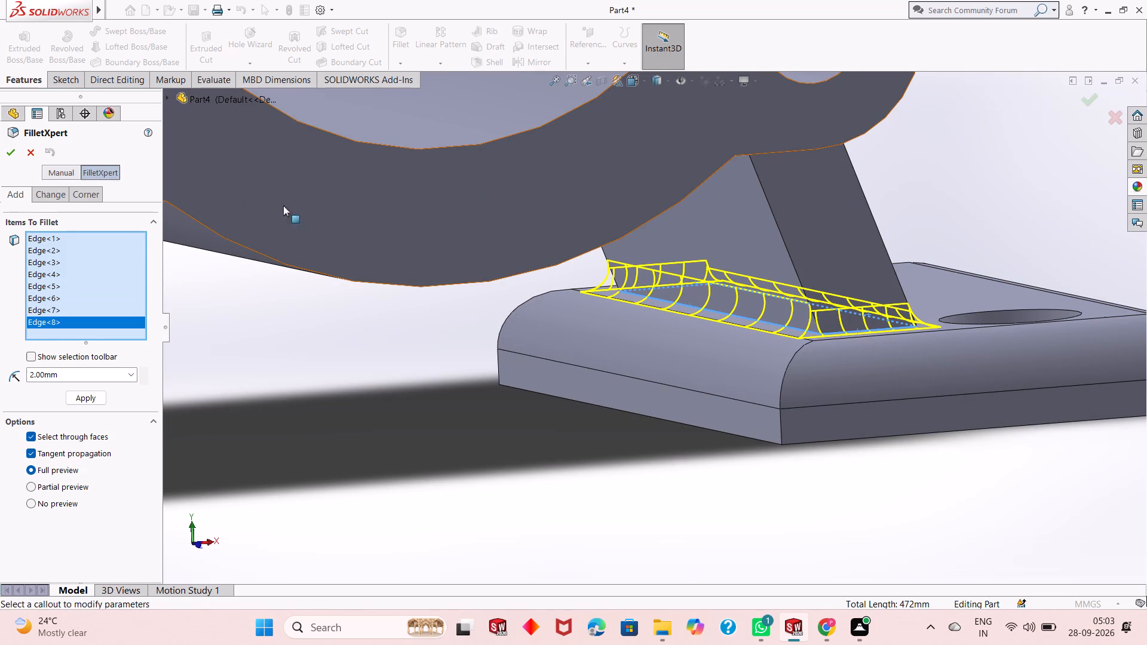
click(13, 156)
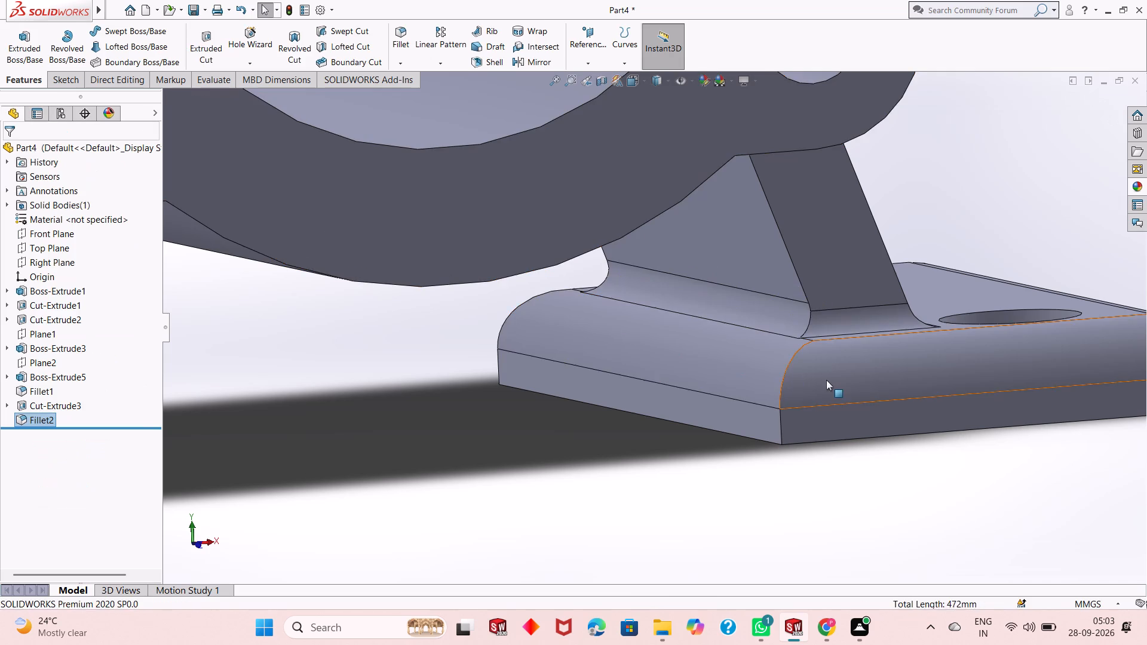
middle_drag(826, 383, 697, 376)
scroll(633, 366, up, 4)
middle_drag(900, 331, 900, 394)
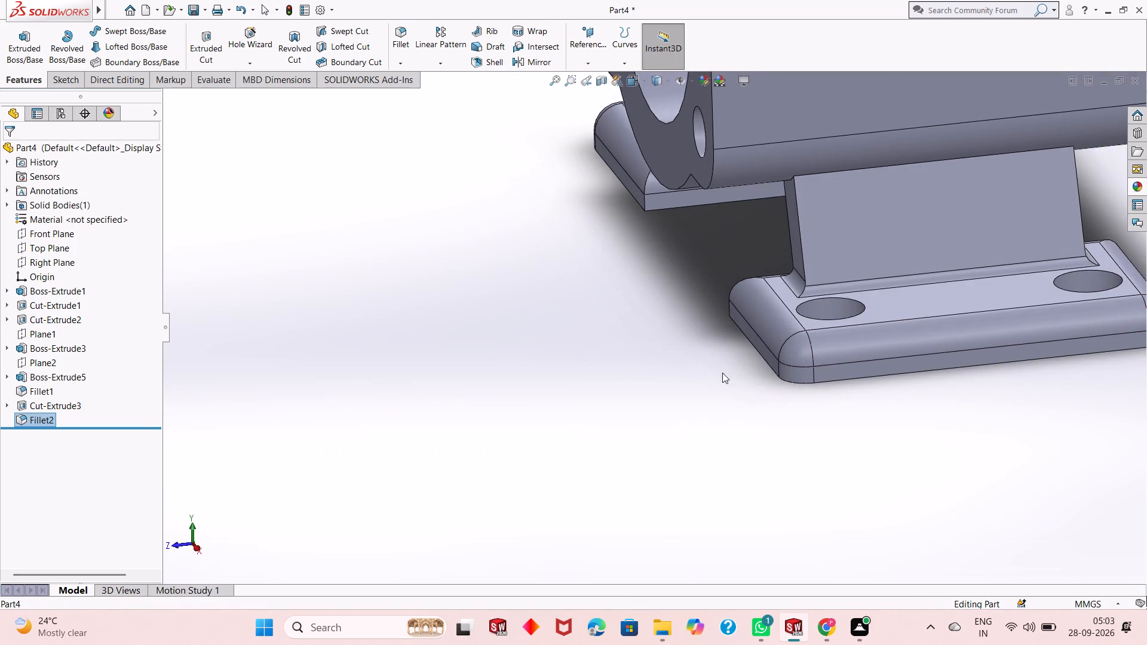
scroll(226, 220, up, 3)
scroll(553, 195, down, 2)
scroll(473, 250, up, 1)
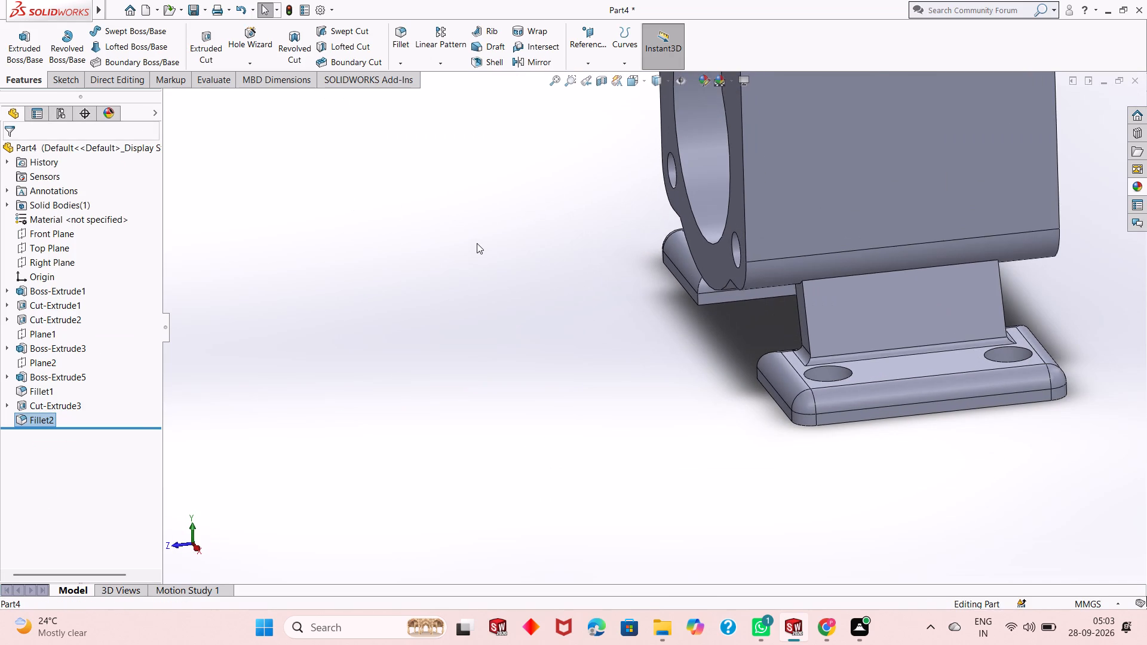
Apply a 2 mm FilletXpert fillet to the positive X support's outer front, inner front and inner rear upright edges.
scroll(476, 264, up, 1)
scroll(669, 370, up, 2)
scroll(807, 306, down, 1)
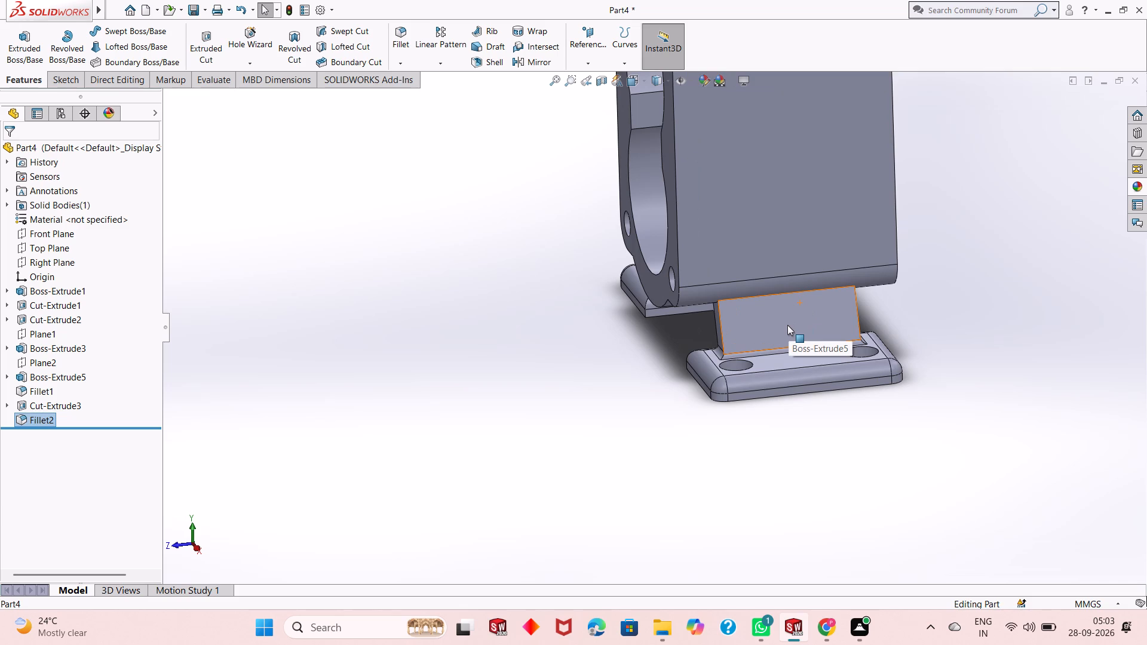
click(398, 38)
scroll(762, 349, down, 4)
middle_drag(728, 344, 759, 330)
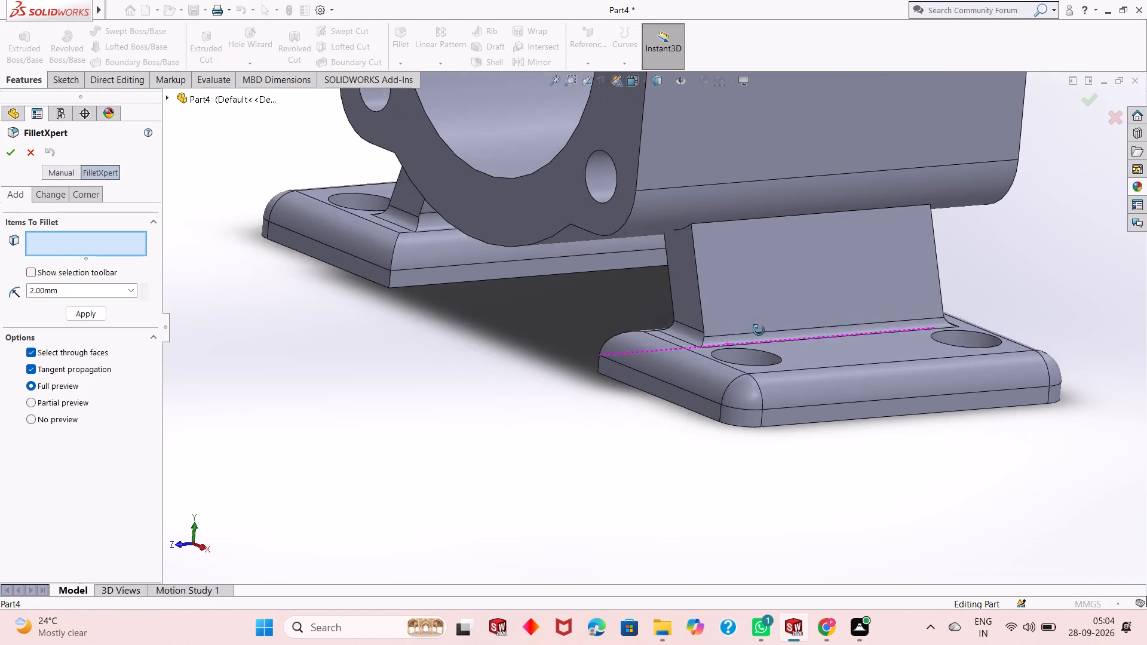
middle_drag(759, 330, 765, 355)
click(707, 288)
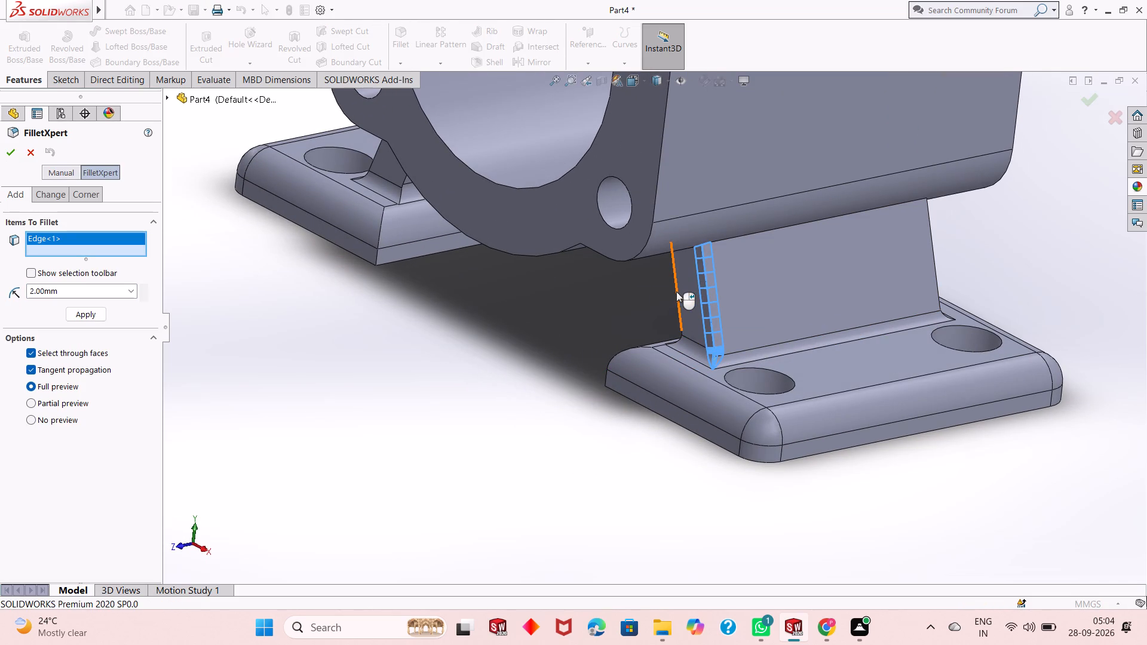
click(679, 296)
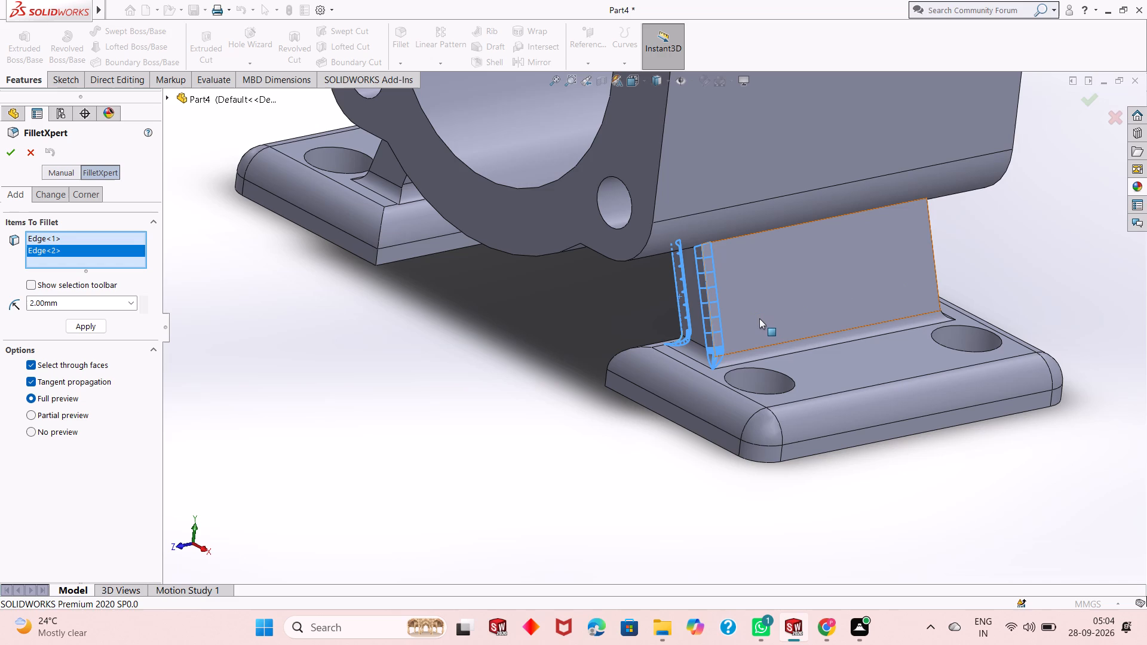
middle_drag(759, 318, 704, 353)
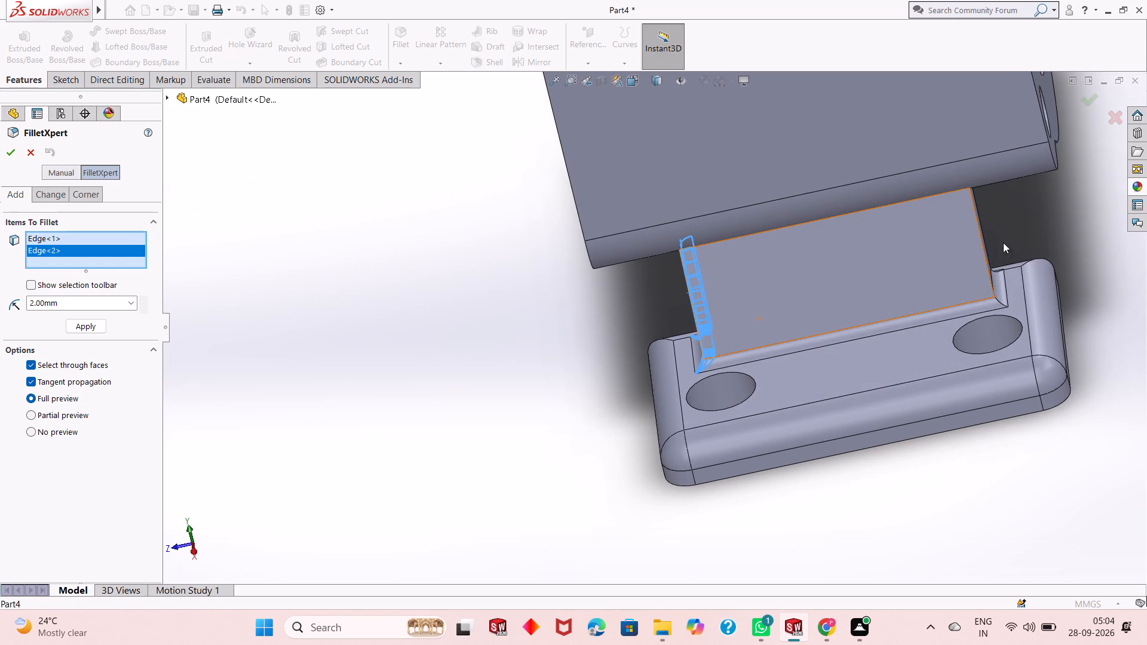
middle_drag(1001, 247, 960, 281)
scroll(959, 223, down, 3)
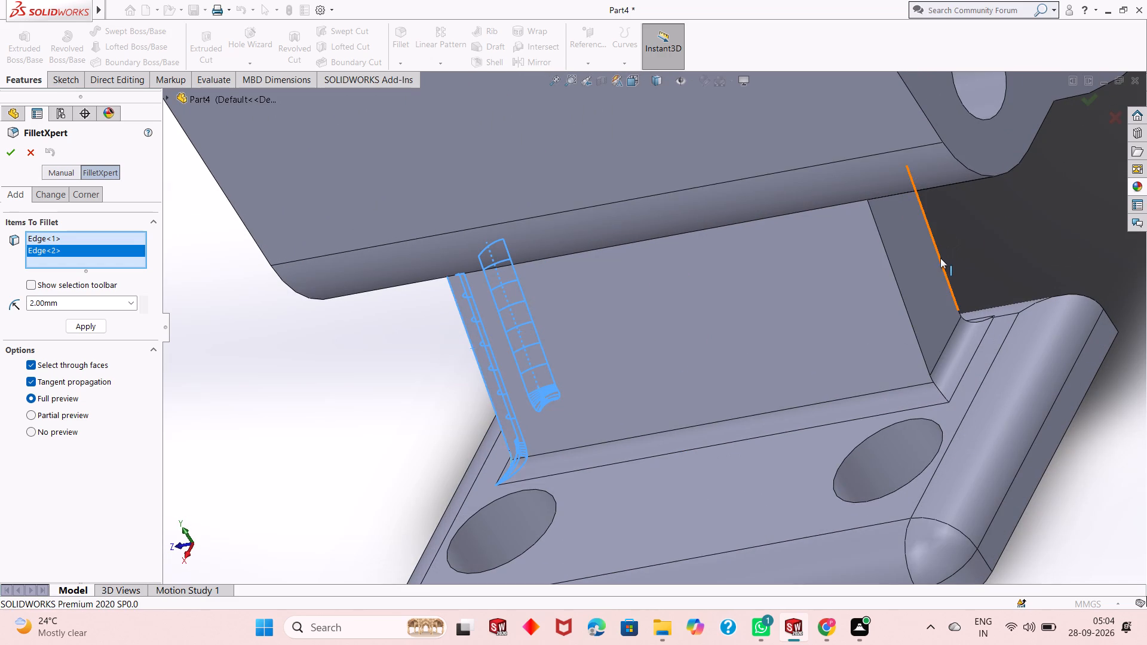
click(940, 258)
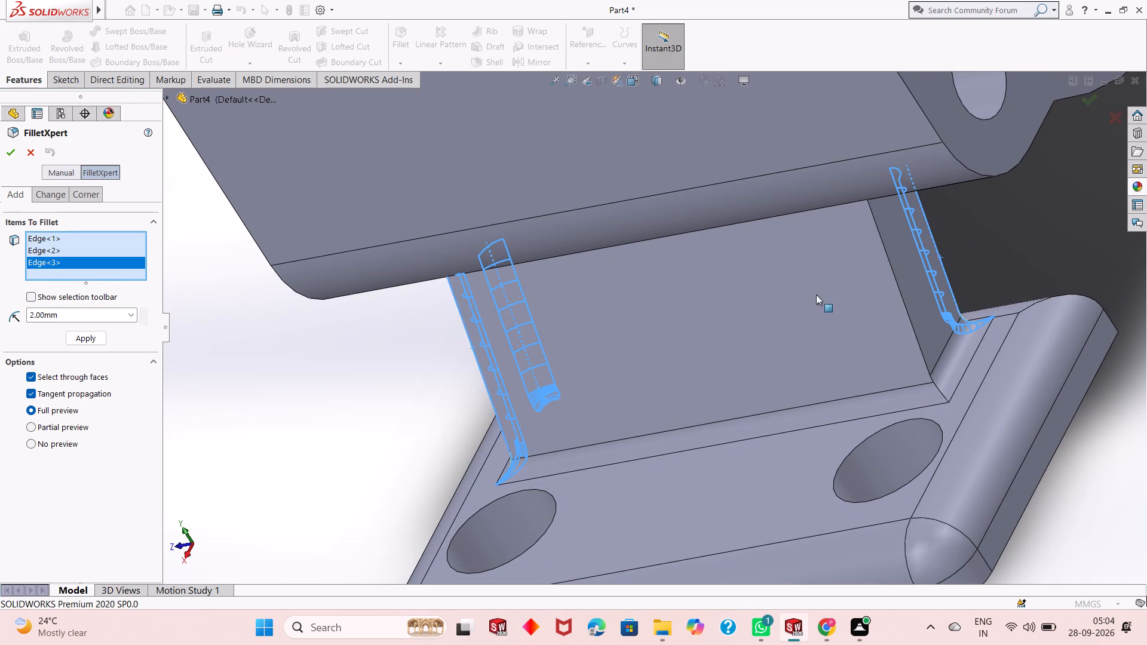
scroll(811, 296, up, 2)
scroll(590, 325, up, 2)
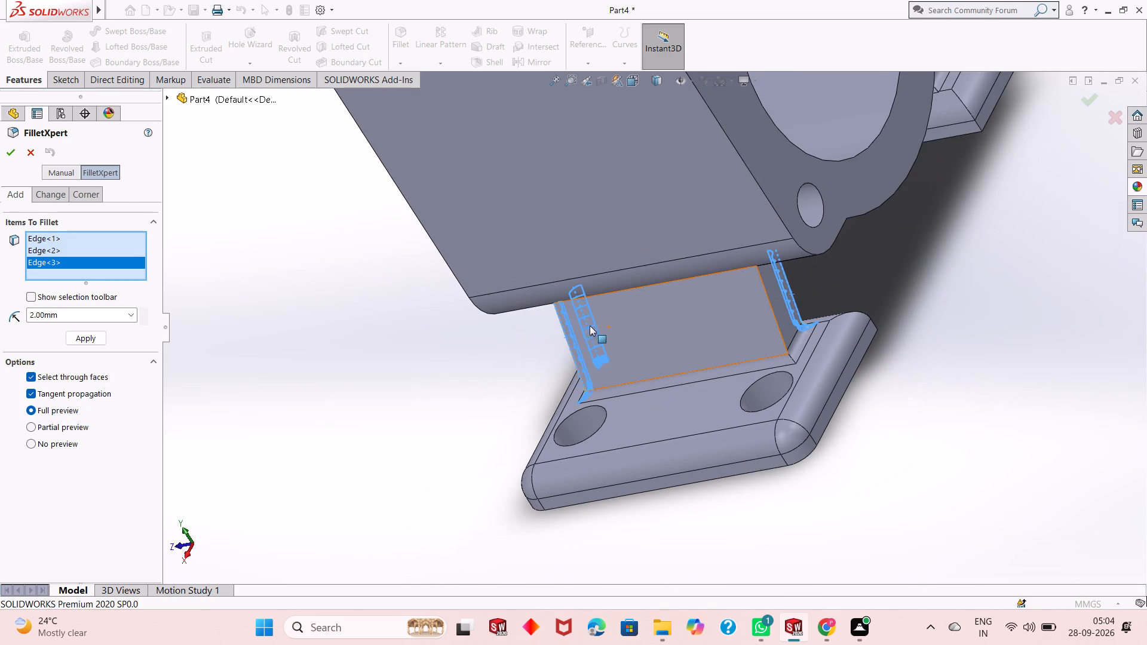
middle_drag(642, 342, 722, 259)
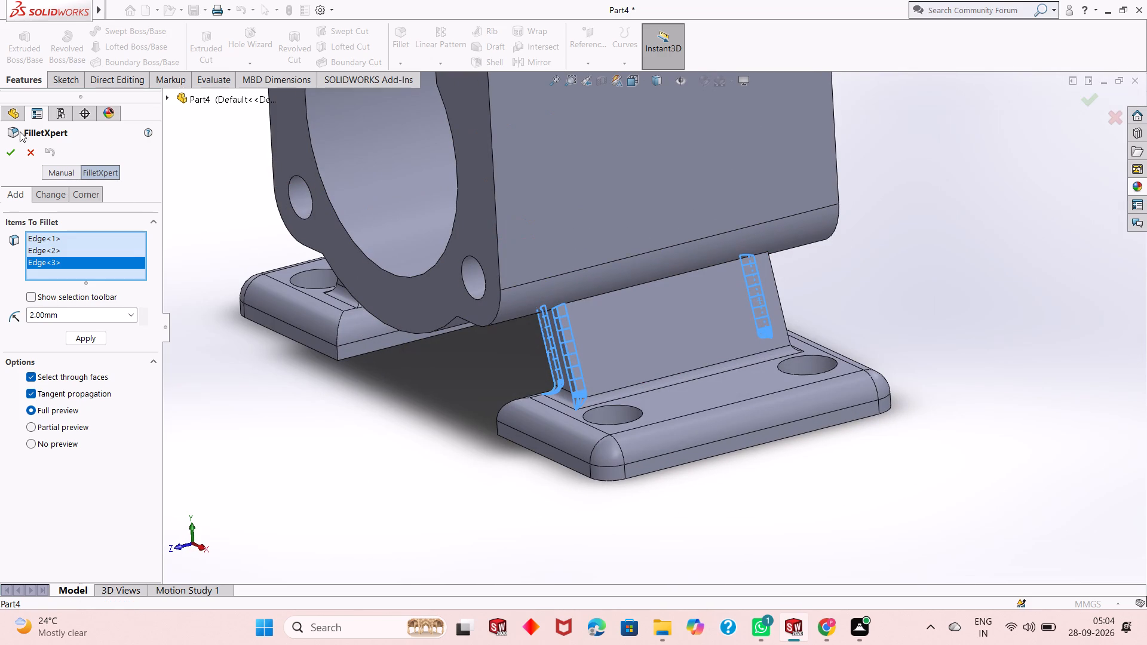
click(16, 152)
click(335, 398)
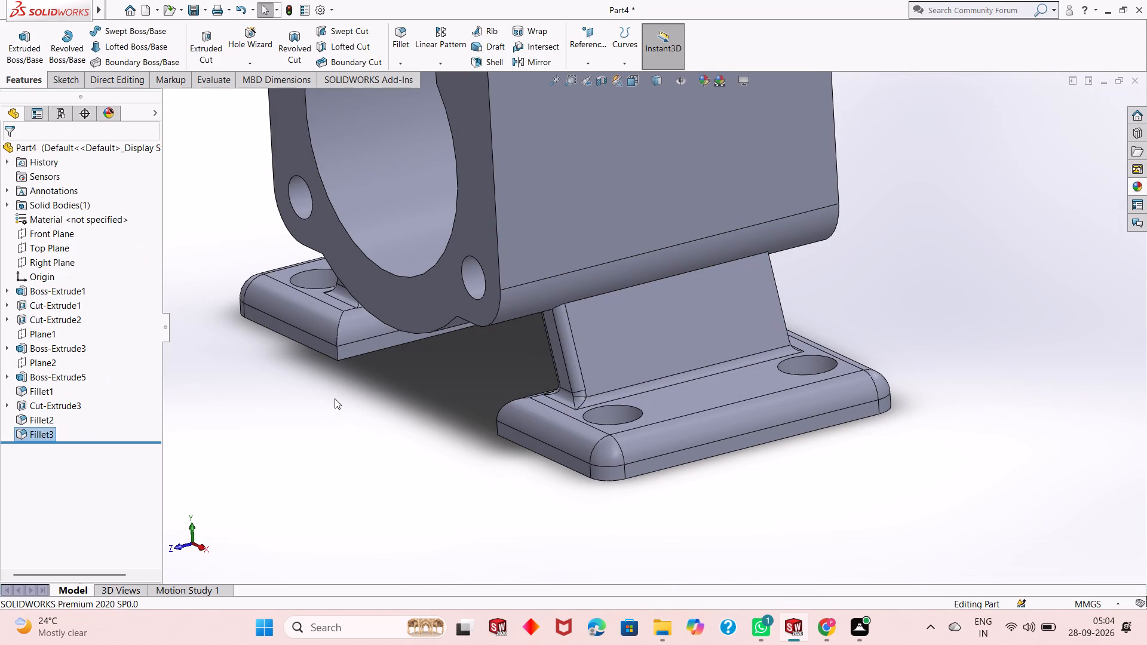
Reopen the 2 mm fillet on the positive X support's upright edges for editing.
click(54, 435)
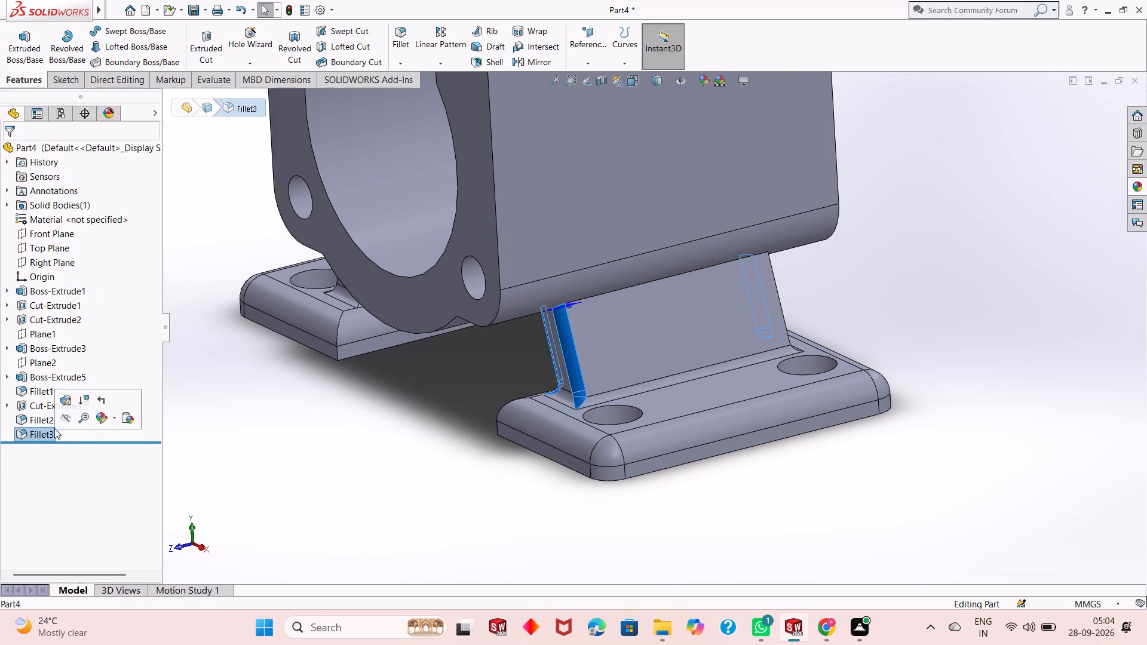
click(61, 406)
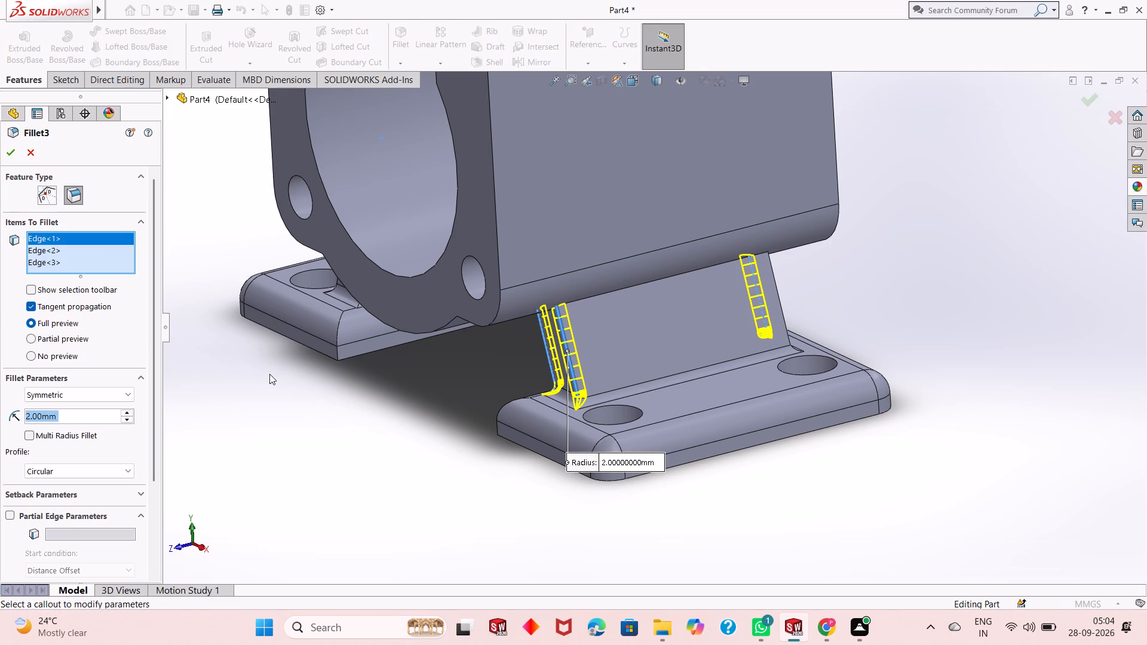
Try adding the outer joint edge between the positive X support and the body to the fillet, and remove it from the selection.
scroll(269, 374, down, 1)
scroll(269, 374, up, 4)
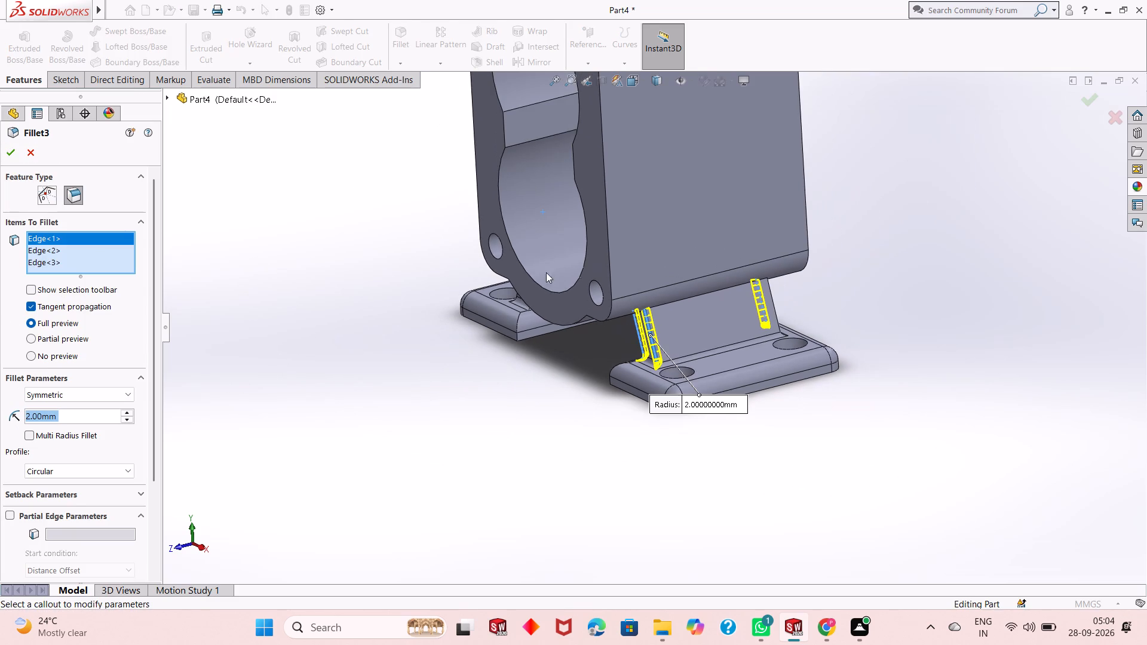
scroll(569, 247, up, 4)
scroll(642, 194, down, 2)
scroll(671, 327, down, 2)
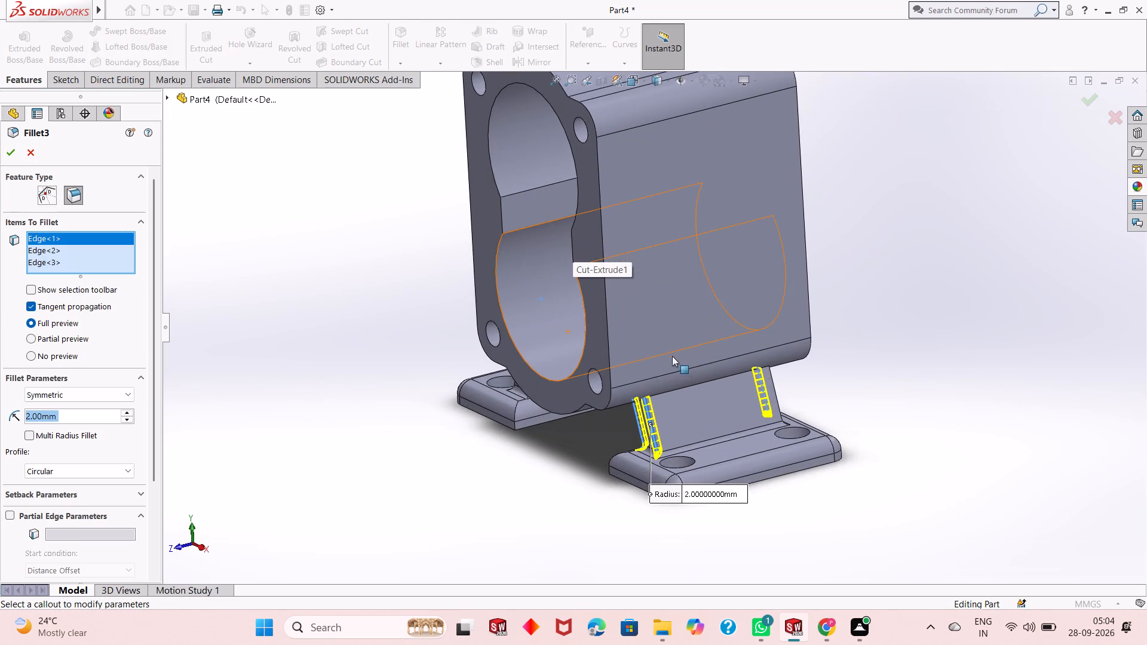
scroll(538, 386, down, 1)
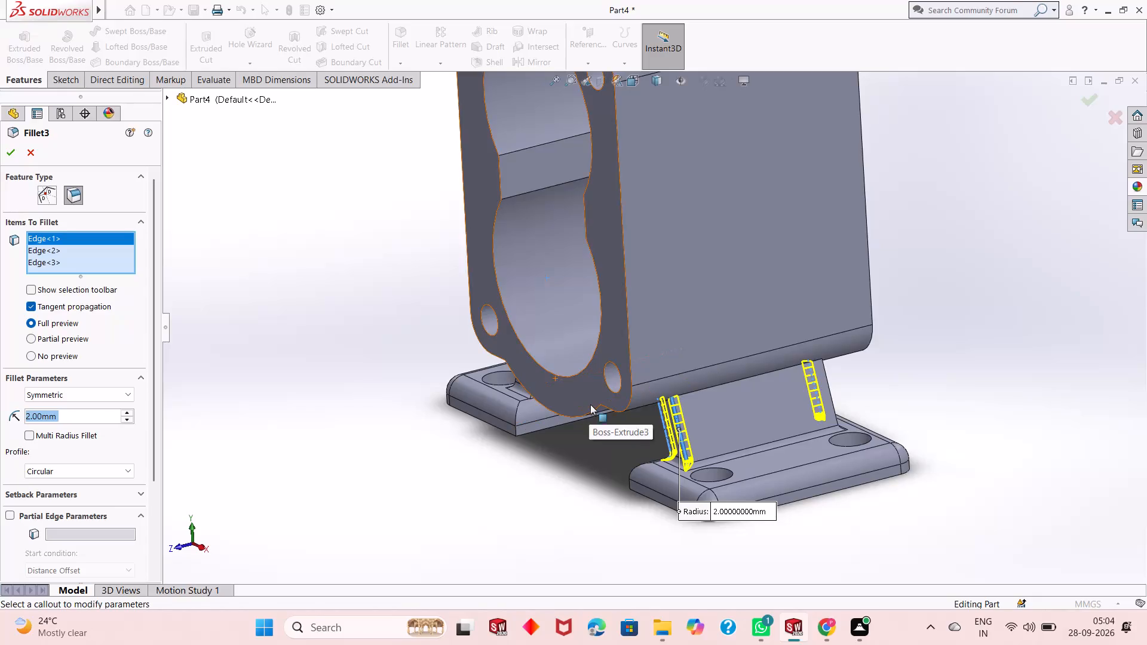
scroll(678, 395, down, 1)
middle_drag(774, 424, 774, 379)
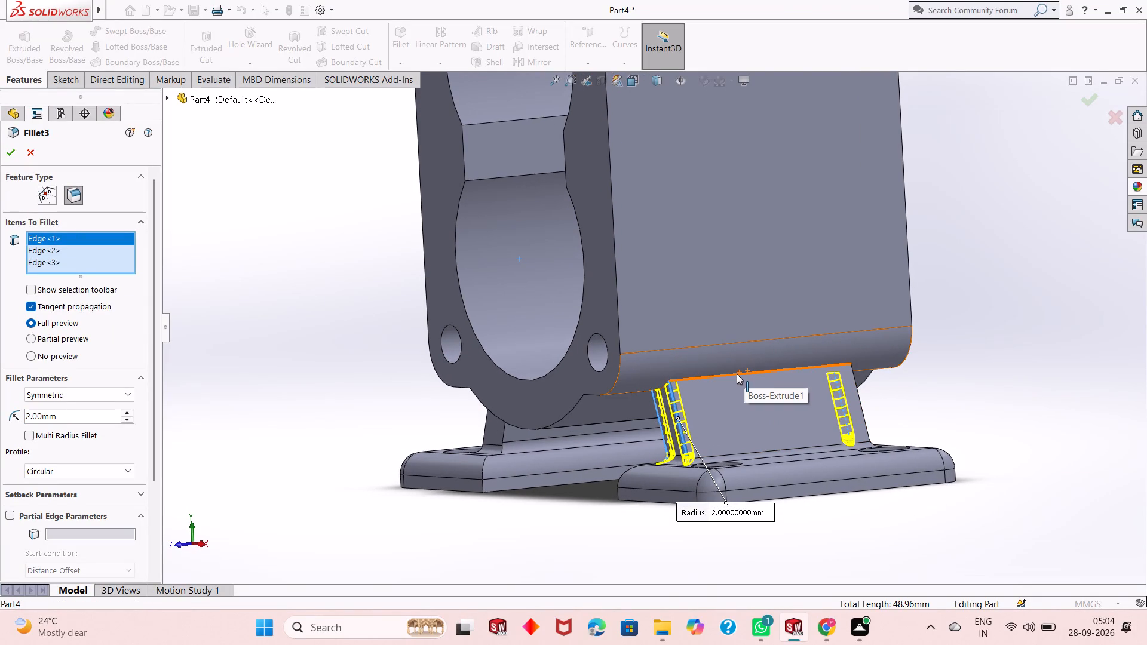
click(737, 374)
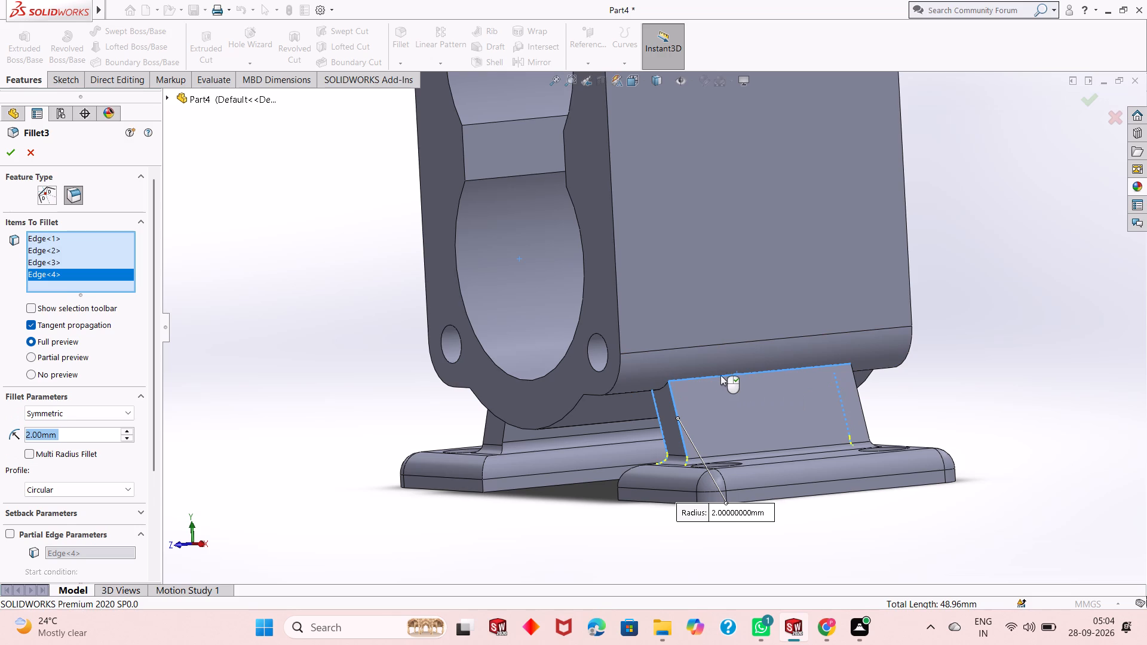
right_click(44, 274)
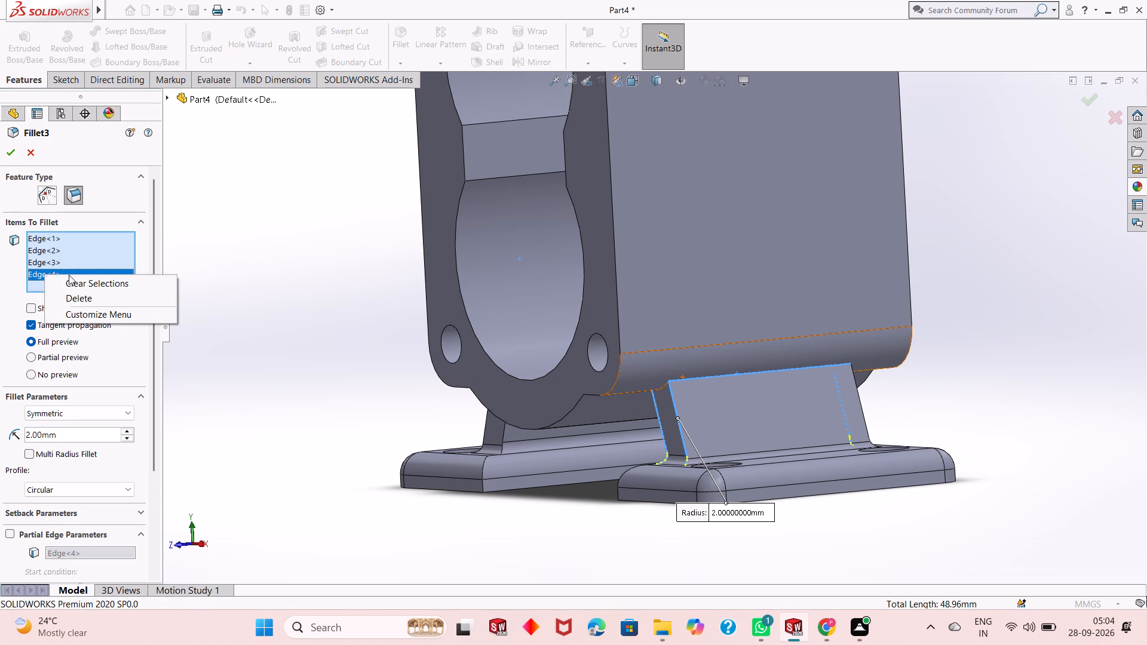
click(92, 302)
Add the four upright edges of the negative X support to the 2 mm fillet and complete the edit.
middle_drag(448, 422, 476, 481)
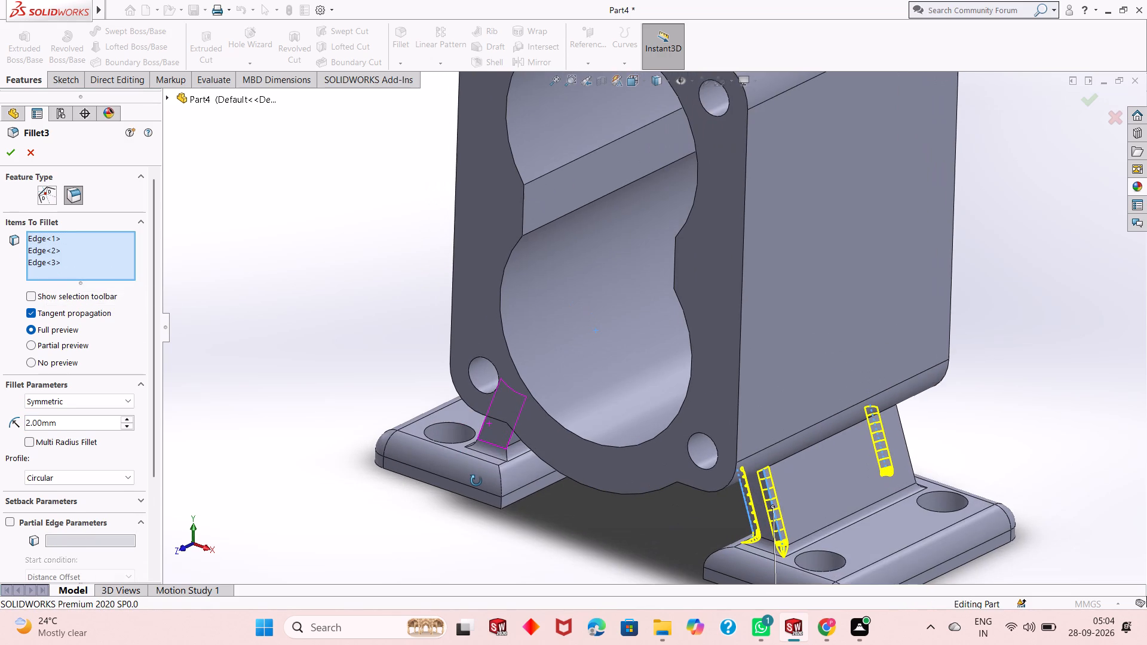
middle_drag(476, 481, 610, 458)
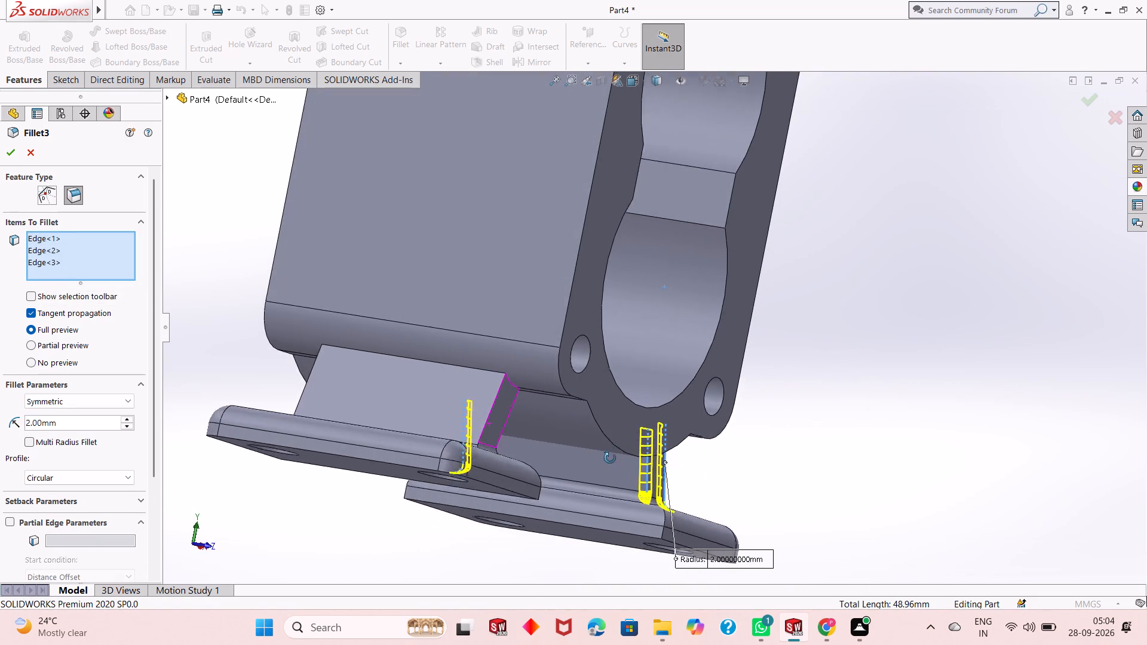
middle_drag(610, 458, 594, 464)
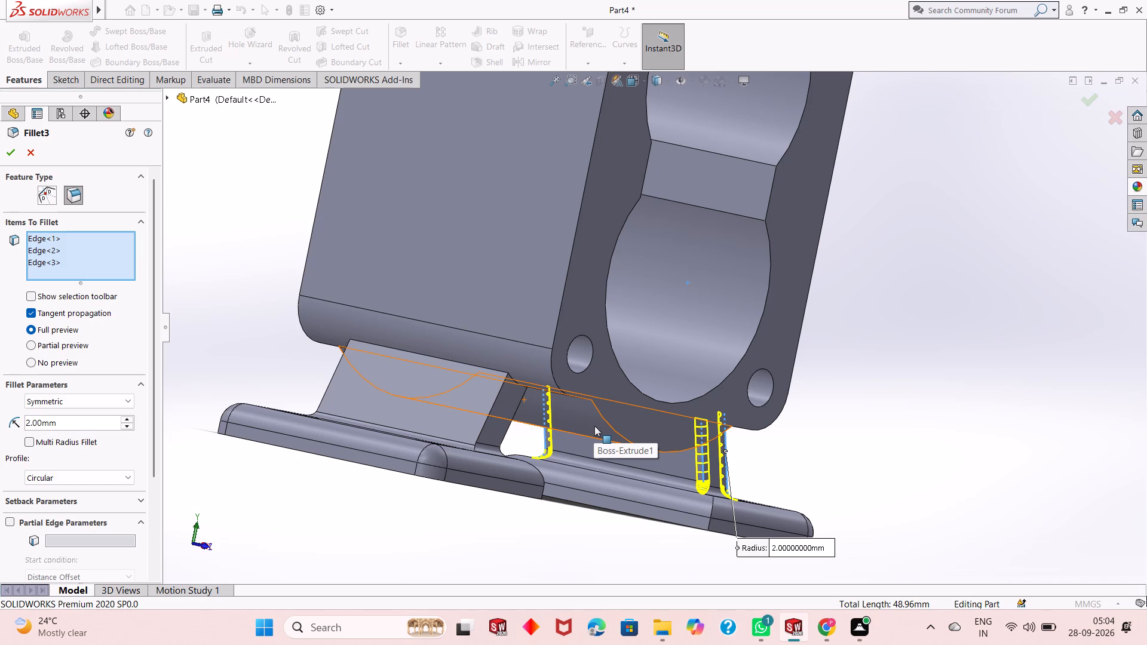
middle_drag(594, 432, 573, 465)
scroll(536, 451, down, 4)
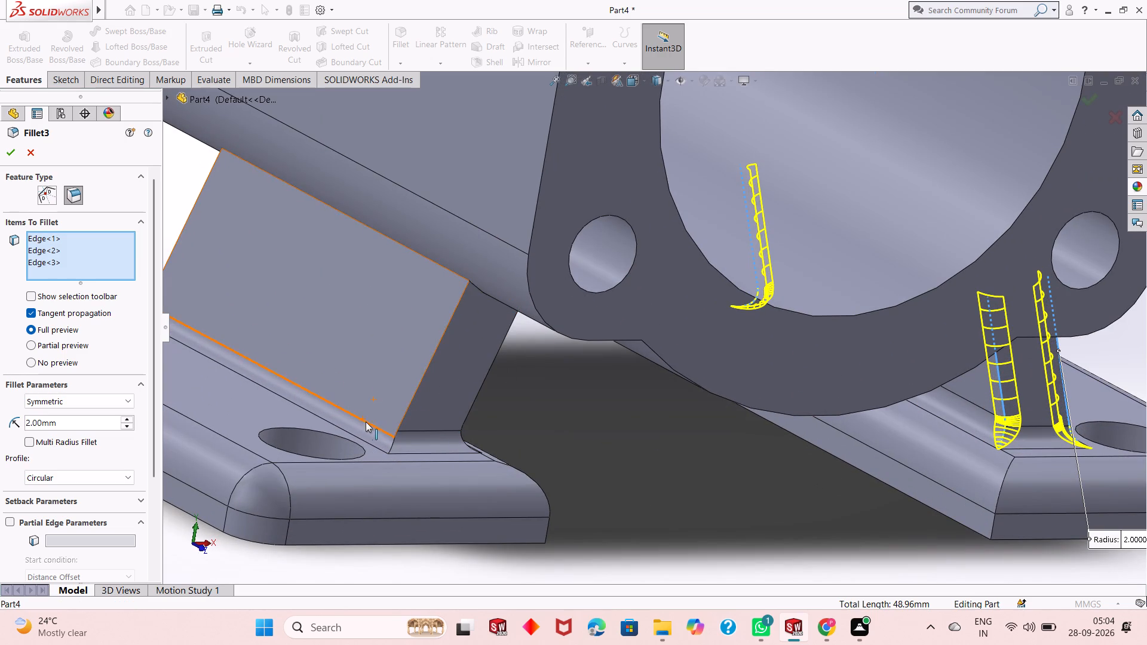
click(434, 353)
click(490, 367)
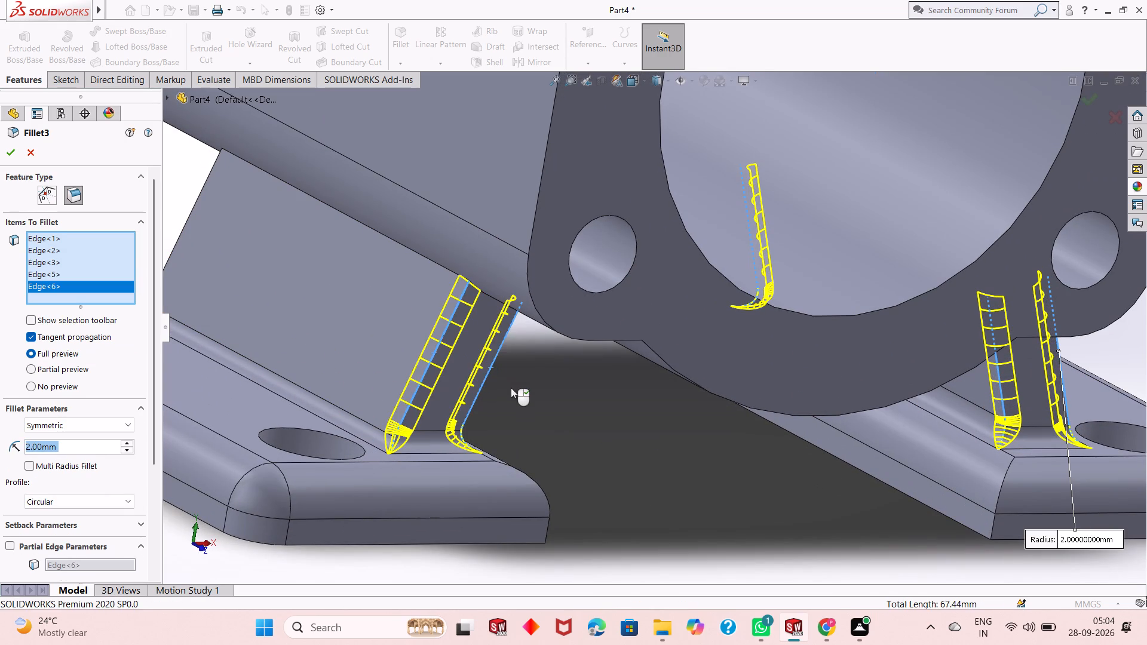
middle_drag(509, 403, 661, 429)
scroll(389, 391, up, 1)
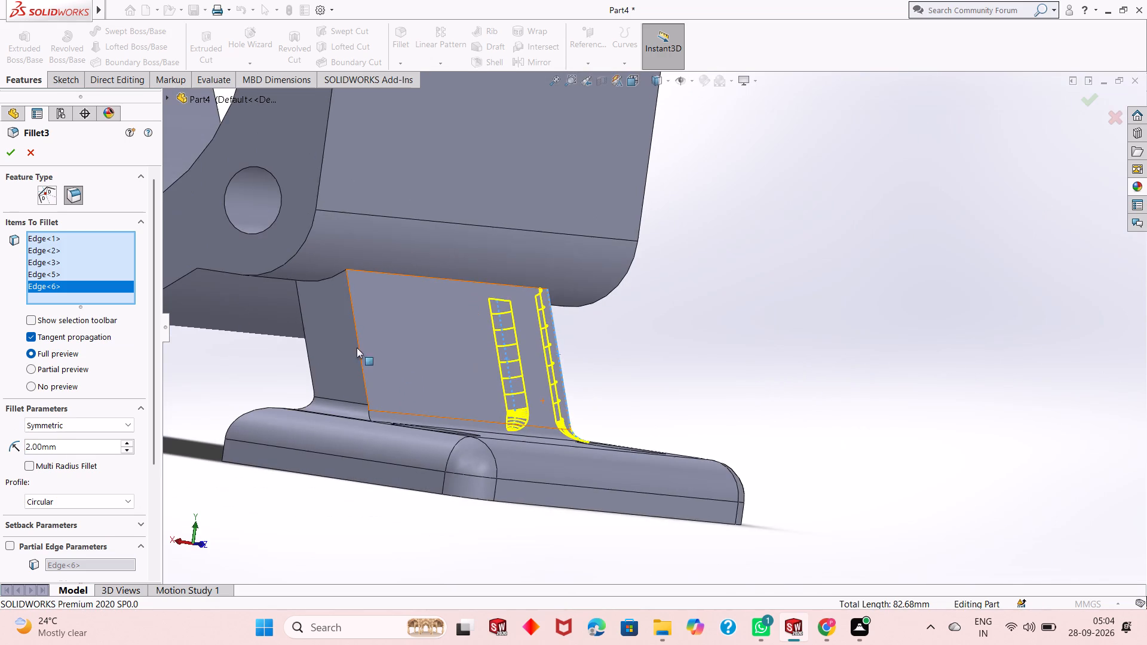
scroll(323, 336, down, 1)
click(320, 334)
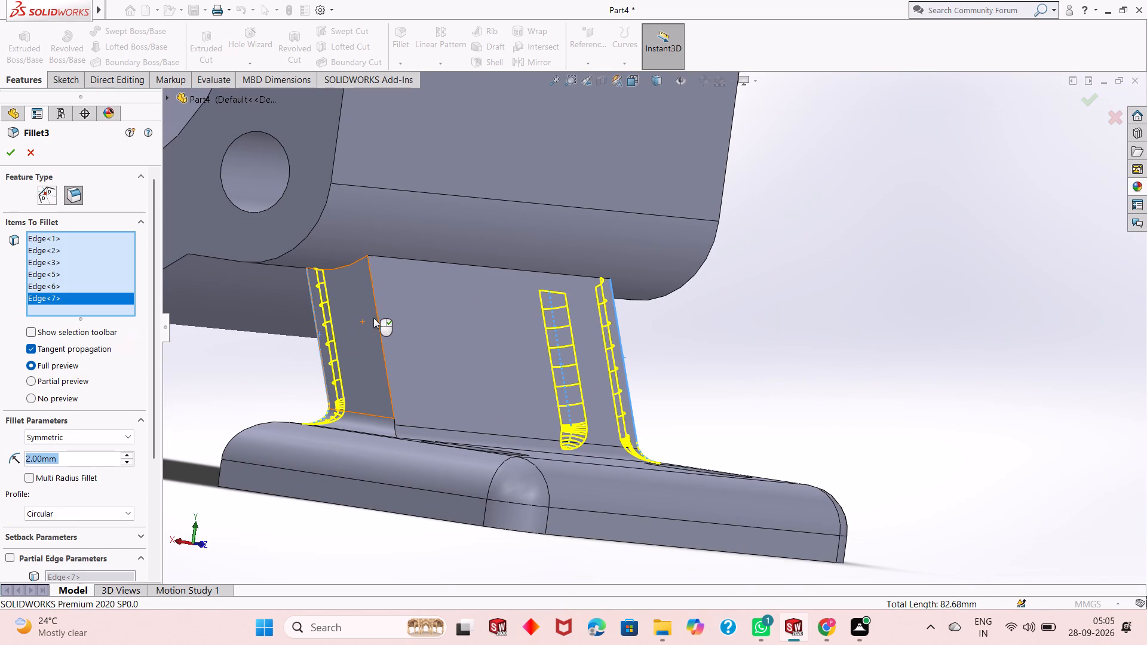
click(376, 316)
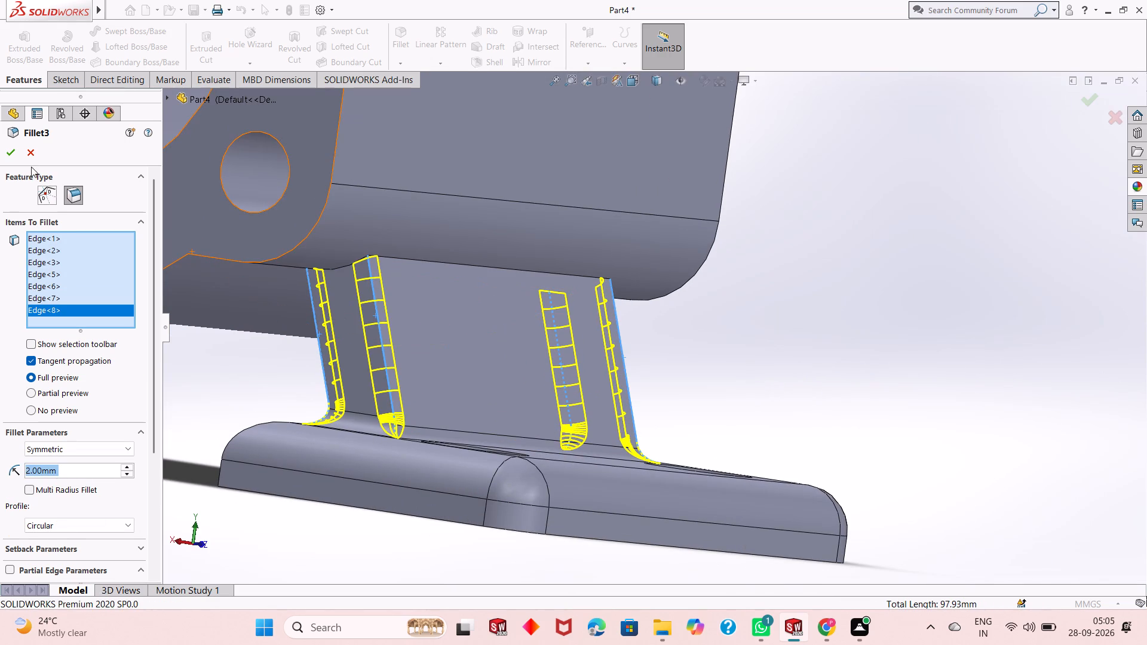
click(18, 156)
Start a sketch on the body's flat negative X side face and view it face-on.
scroll(431, 320, up, 1)
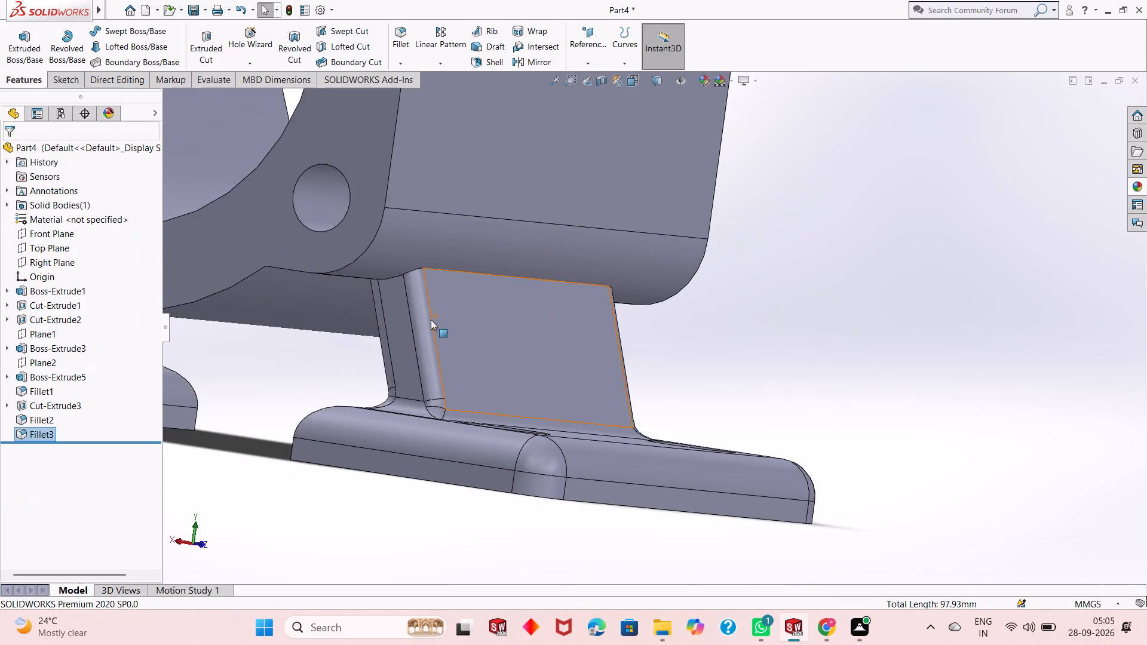
scroll(431, 320, up, 1)
middle_drag(465, 322, 490, 374)
scroll(525, 368, up, 1)
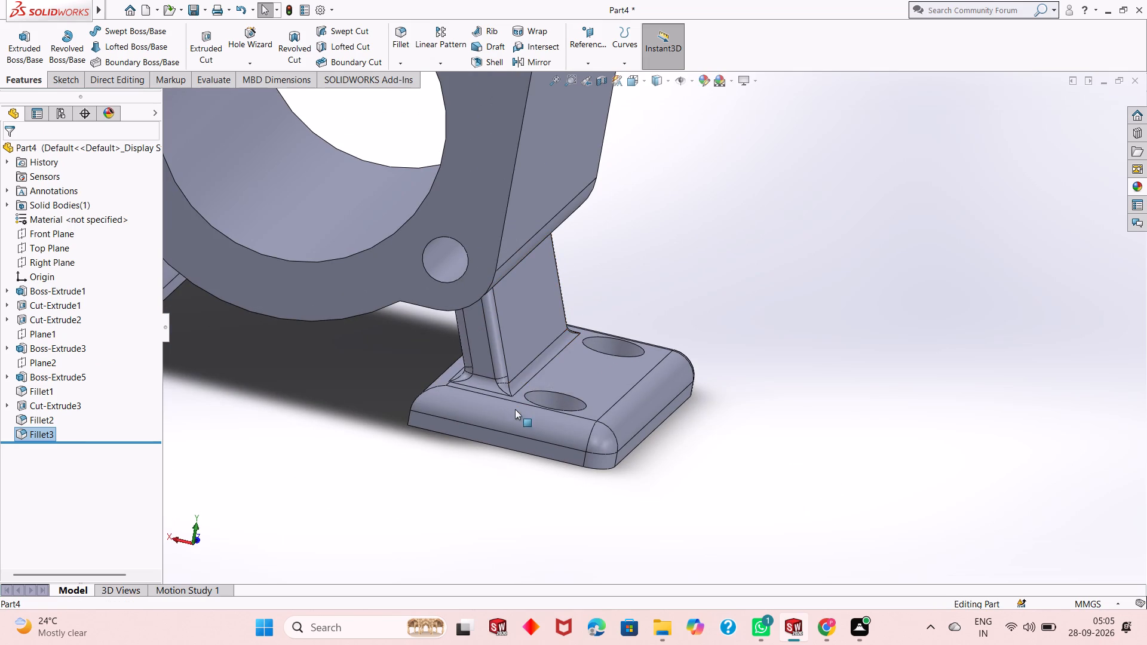
scroll(515, 409, up, 7)
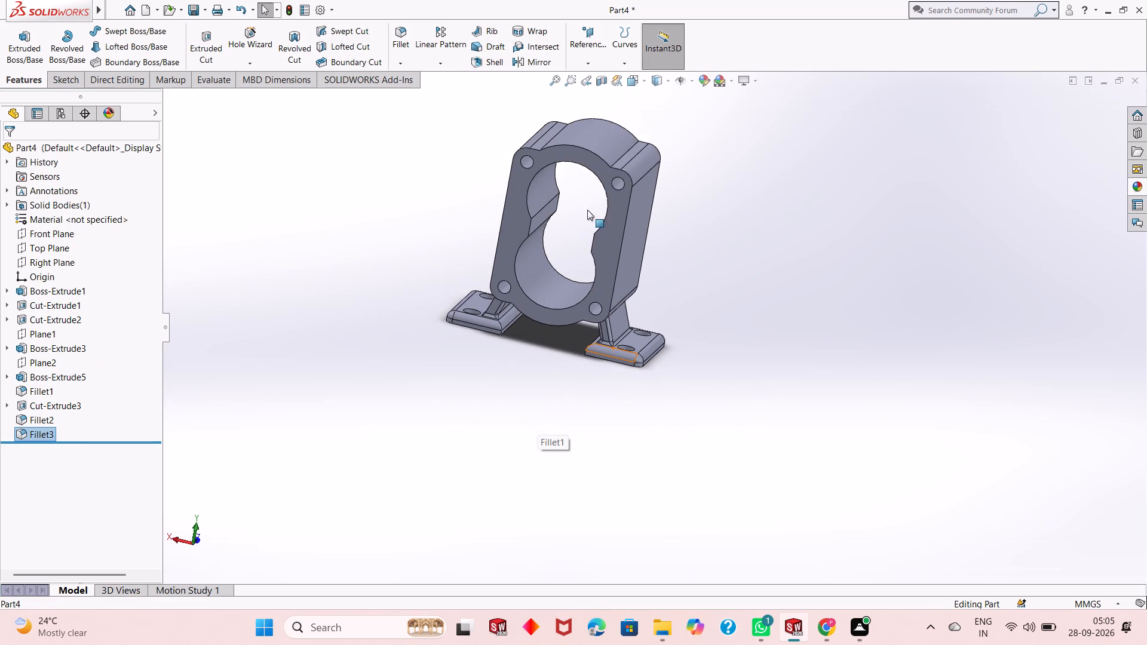
scroll(587, 210, down, 3)
scroll(626, 398, up, 1)
scroll(738, 374, up, 1)
middle_drag(738, 374, 719, 364)
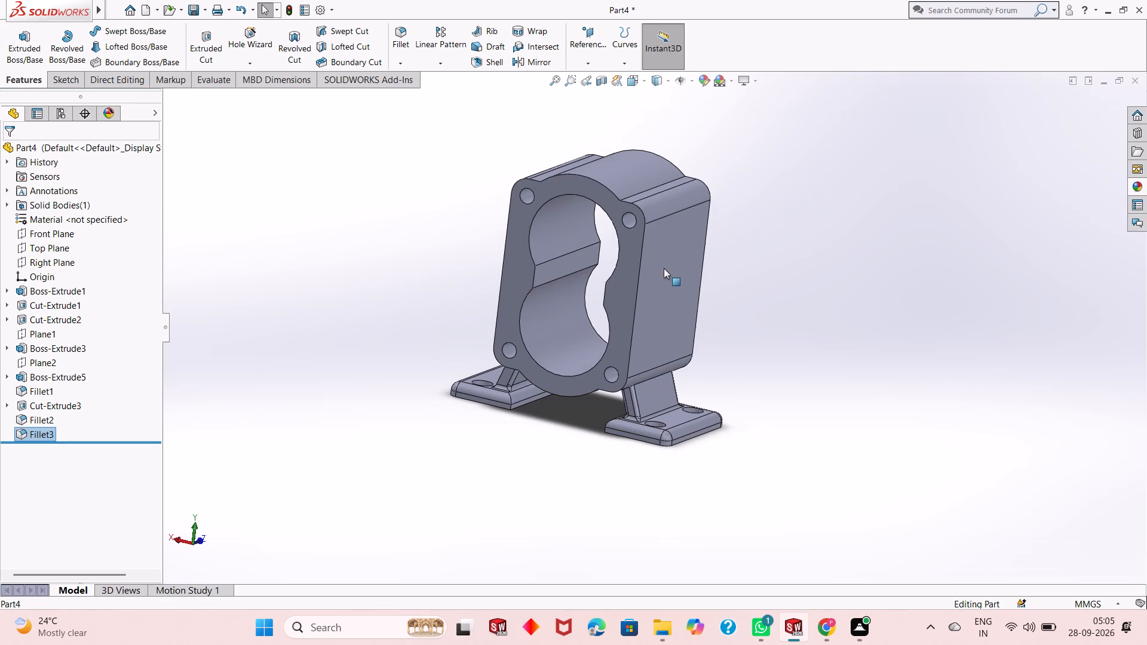
click(664, 269)
click(717, 236)
key(ctrl+8)
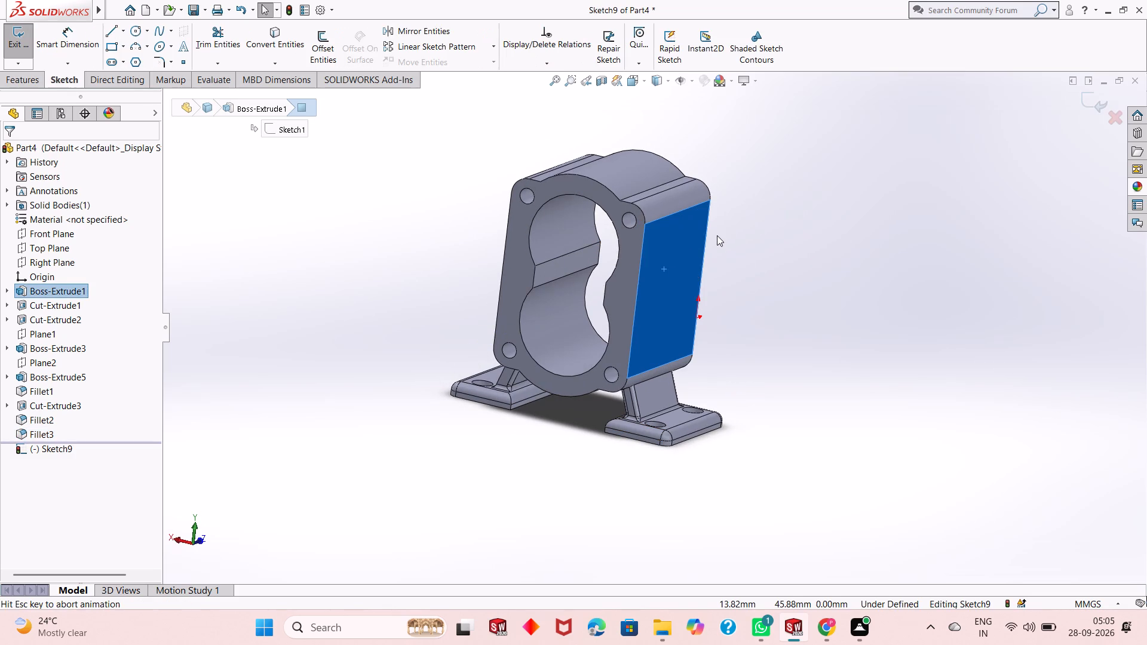
click(848, 293)
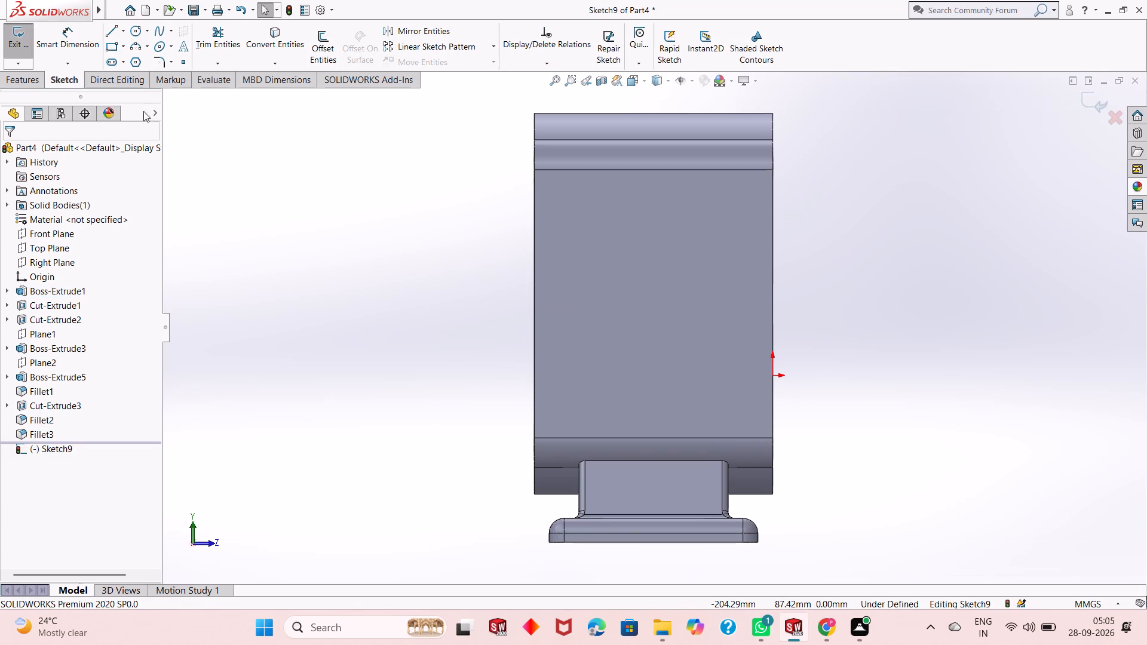
Sketch a center rectangle about 35 by 27 mm around the middle of the body's side face.
click(122, 45)
click(131, 72)
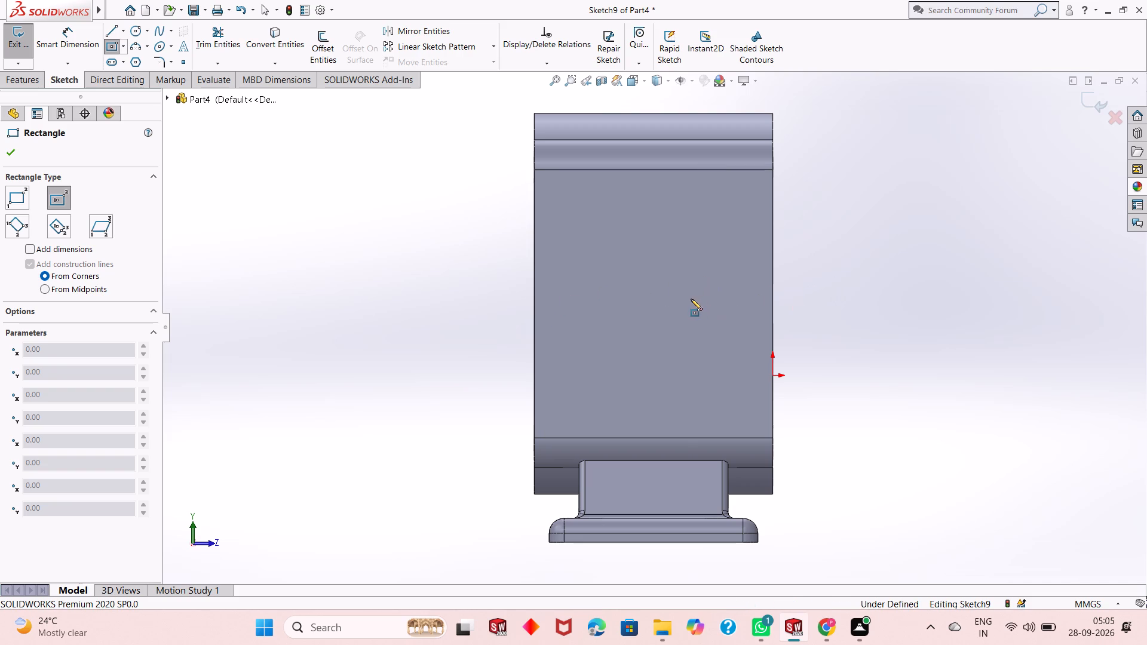
scroll(678, 285, down, 1)
scroll(678, 285, up, 1)
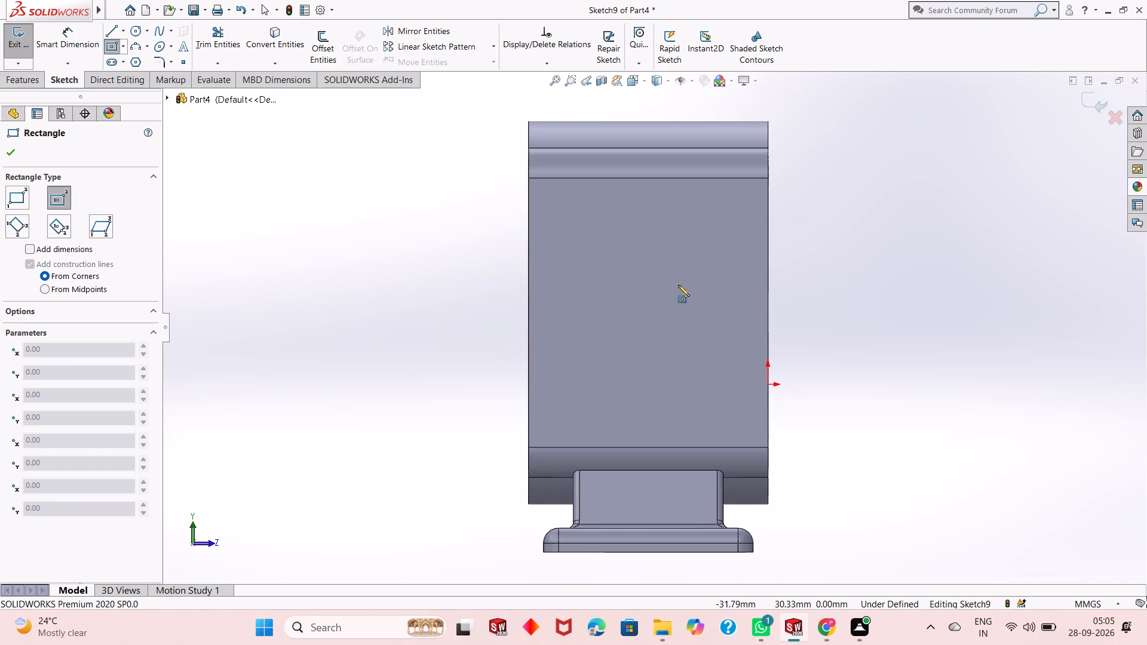
scroll(677, 284, up, 1)
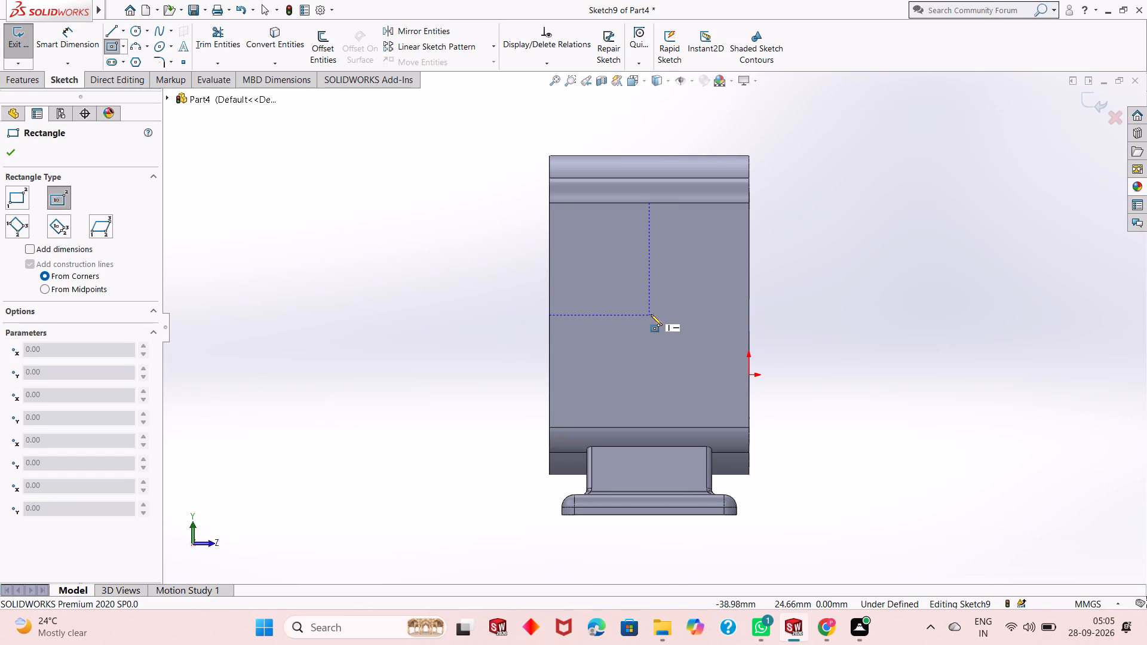
click(650, 315)
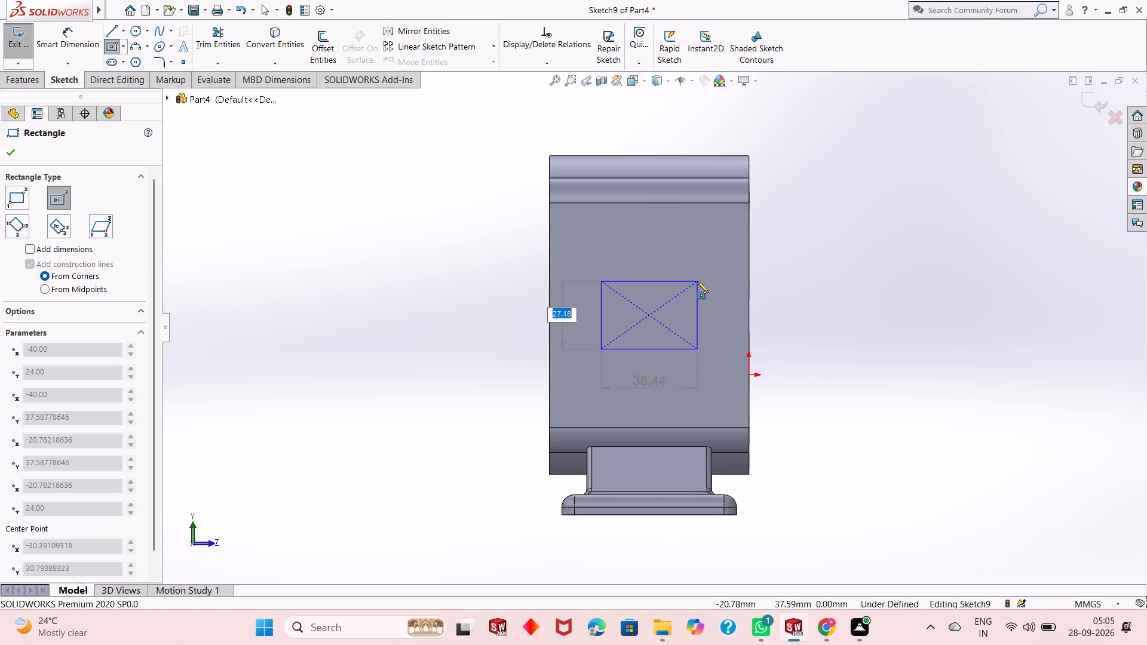
click(693, 282)
right_click(745, 282)
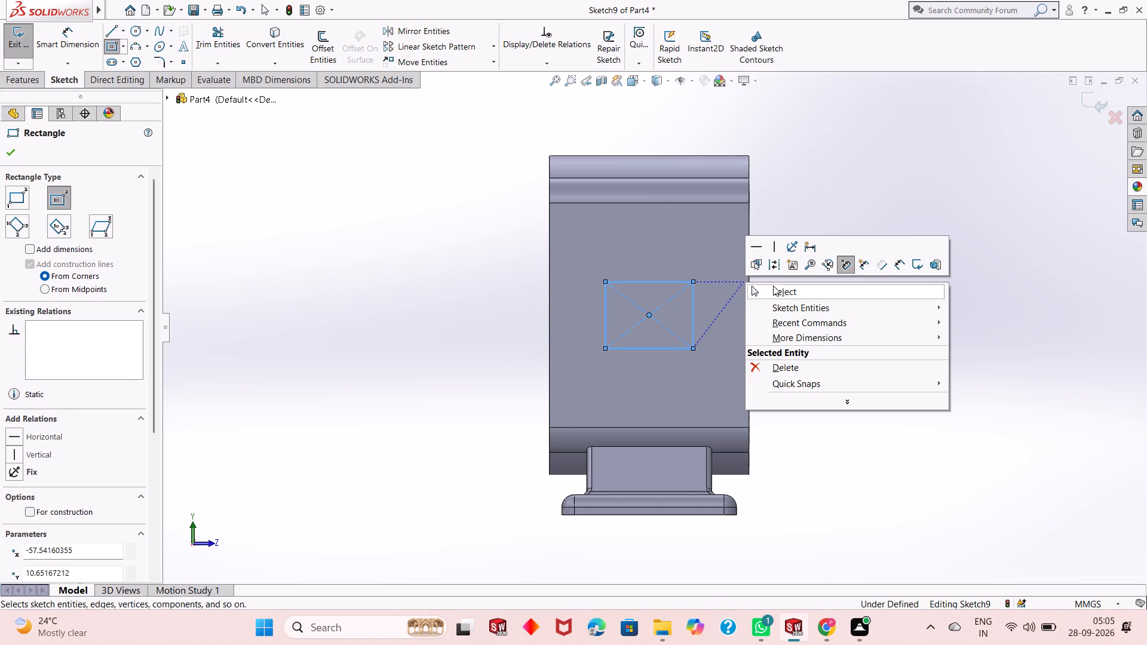
click(775, 287)
scroll(635, 331, up, 1)
scroll(634, 331, down, 2)
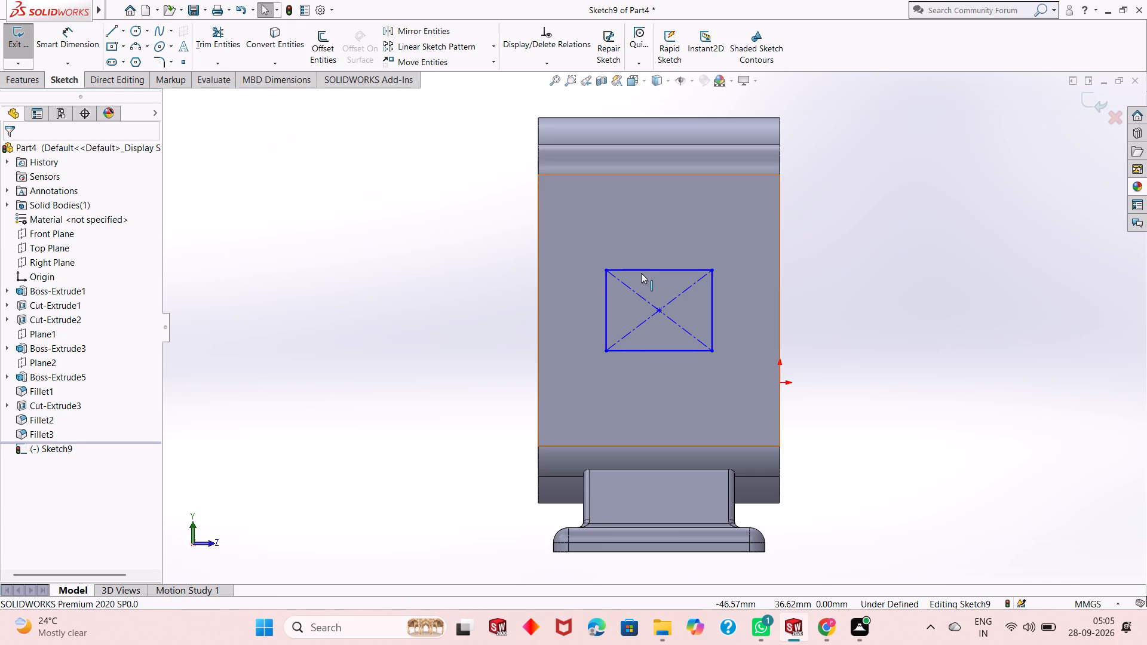
Dimension the rectangle's width and height to 40 mm each.
click(657, 351)
drag(662, 432, 662, 437)
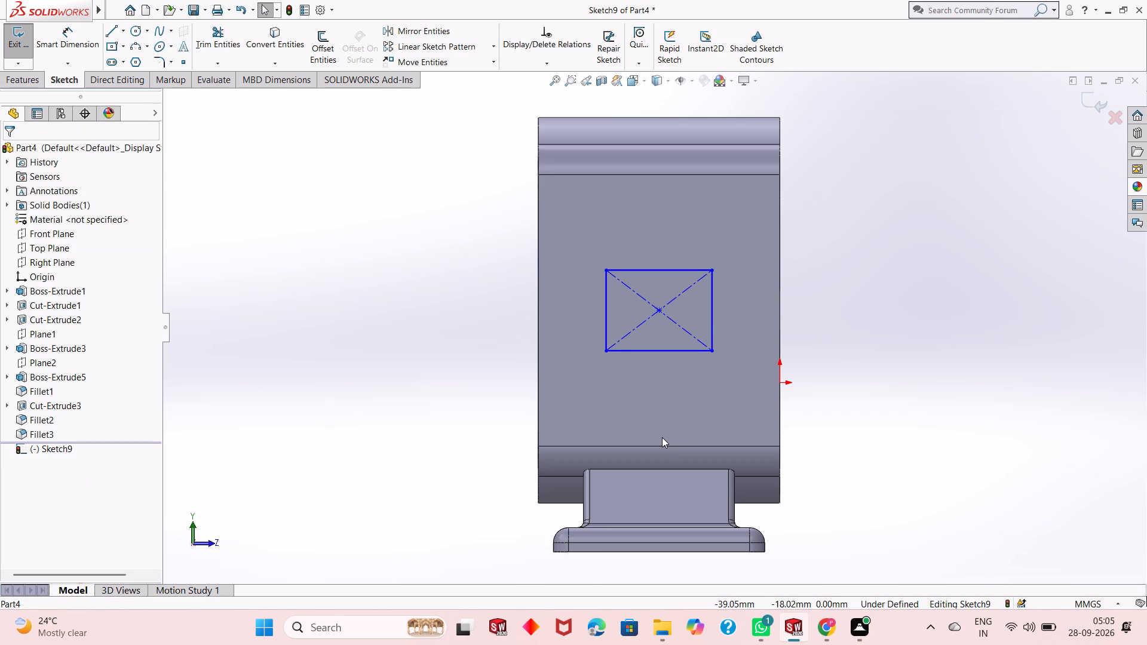
text(40)
key(Return)
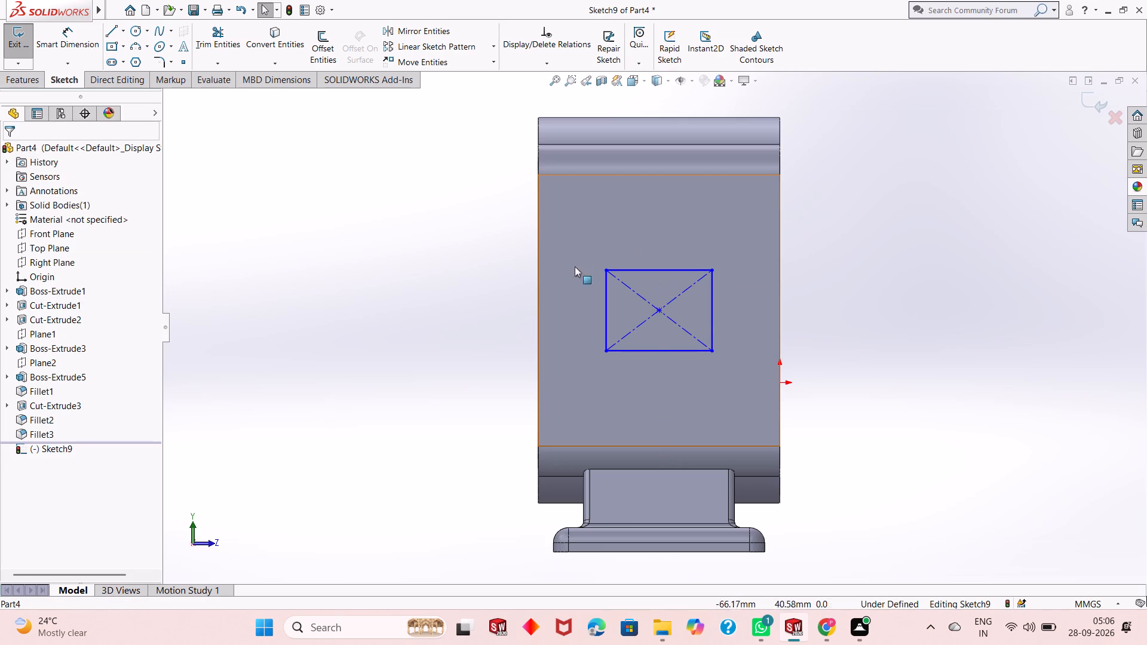
click(88, 47)
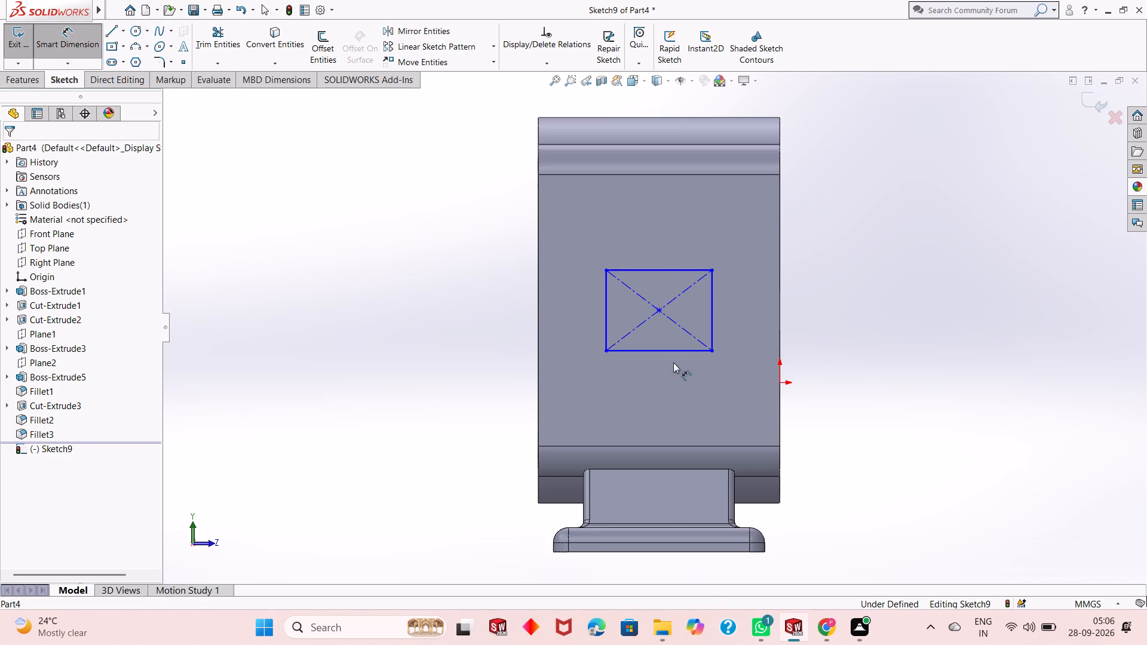
click(686, 350)
click(688, 422)
text(40)
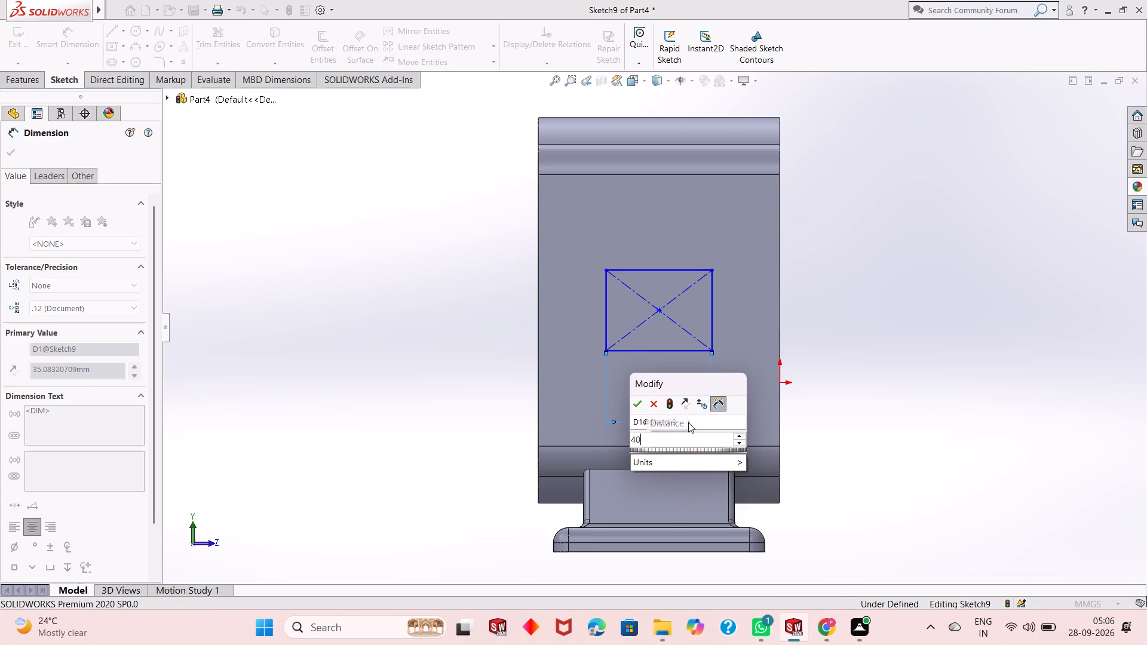
key(Return)
click(712, 306)
click(841, 319)
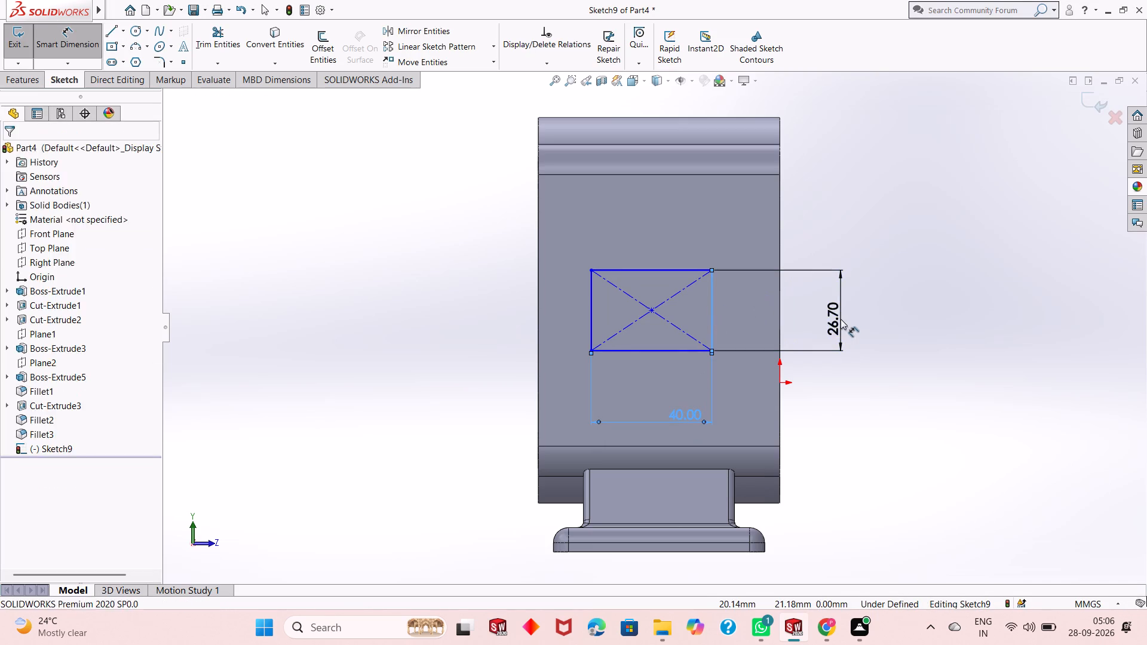
text(40)
key(Return)
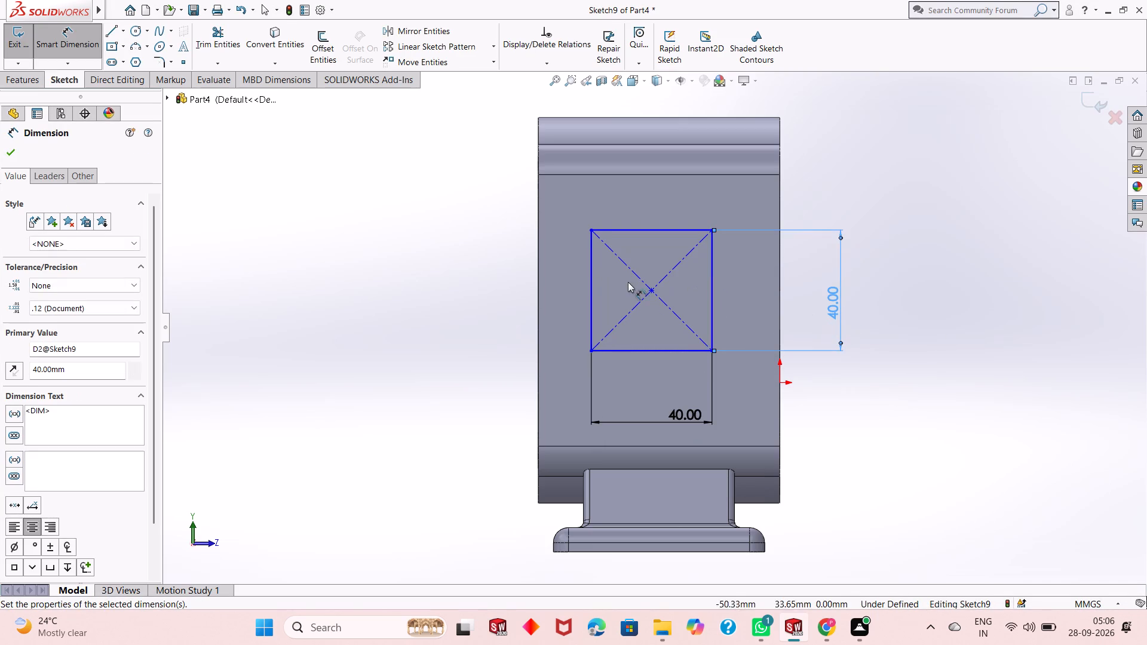
Dimension the rectangle's center point 80 mm above the bottom edge of the foot plate.
click(649, 289)
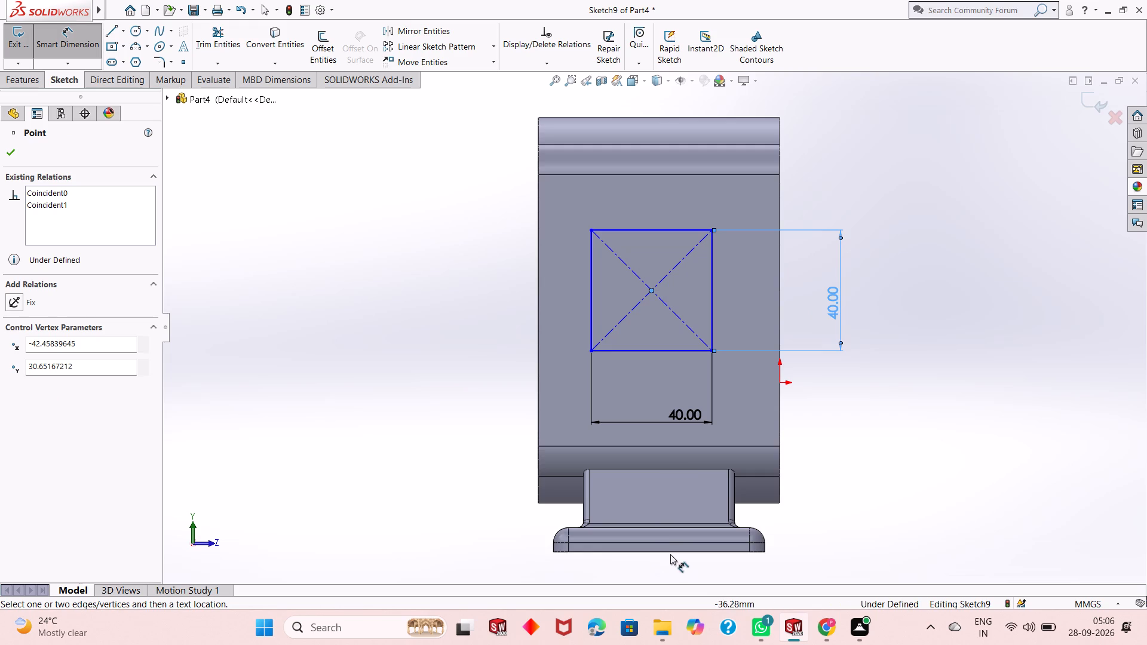
click(671, 554)
click(831, 539)
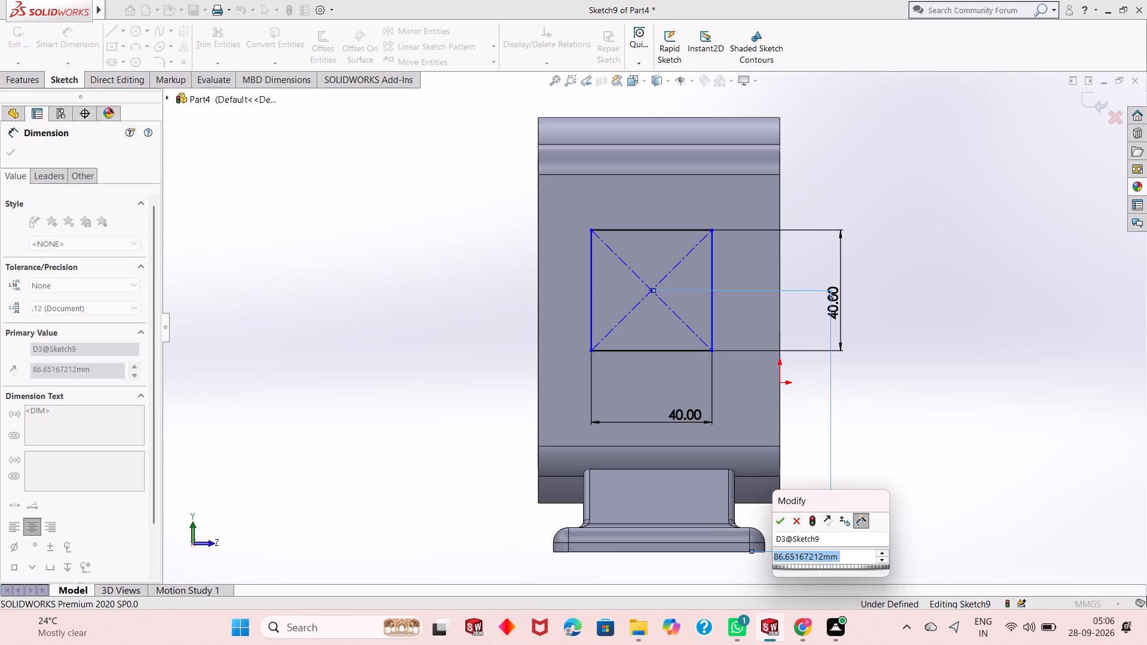
text(80)
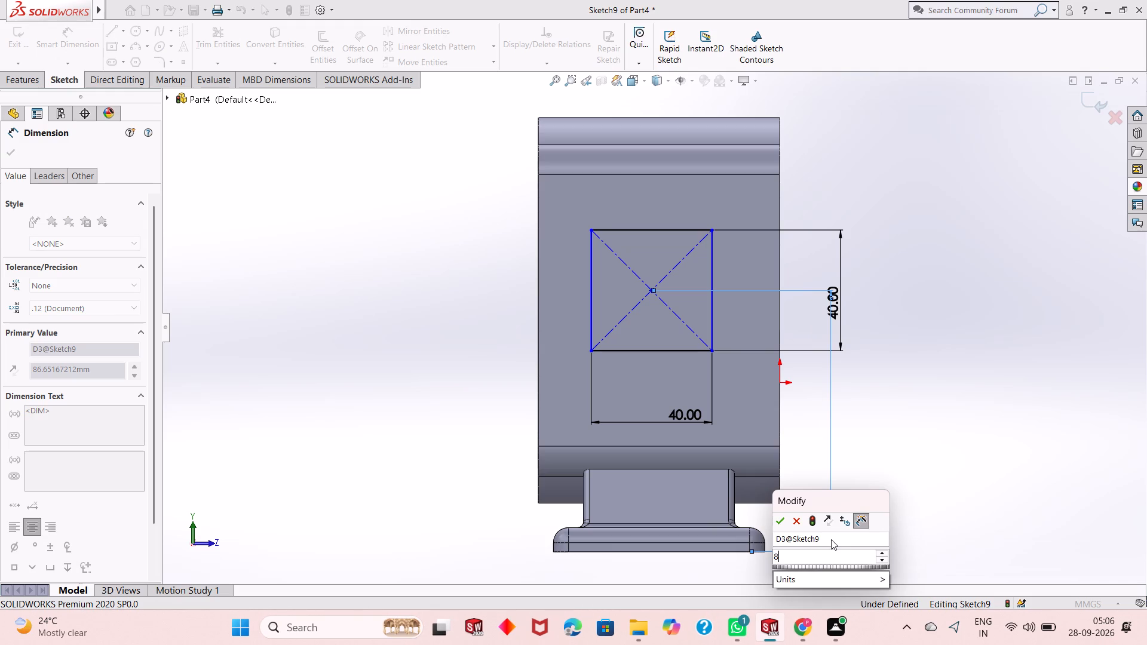
key(Return)
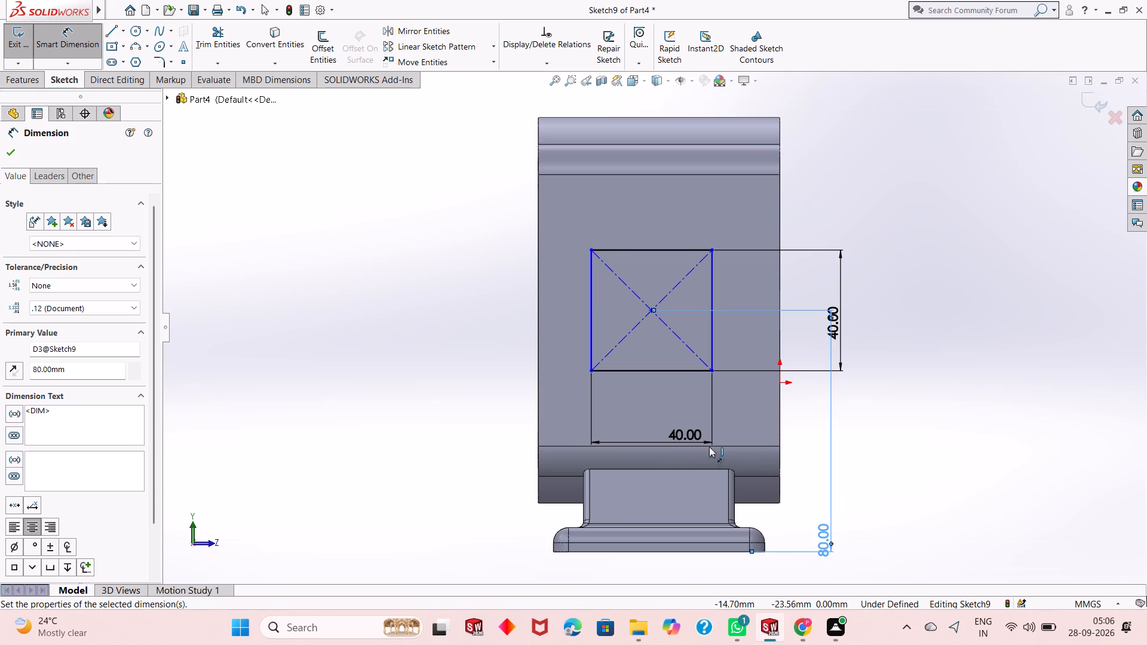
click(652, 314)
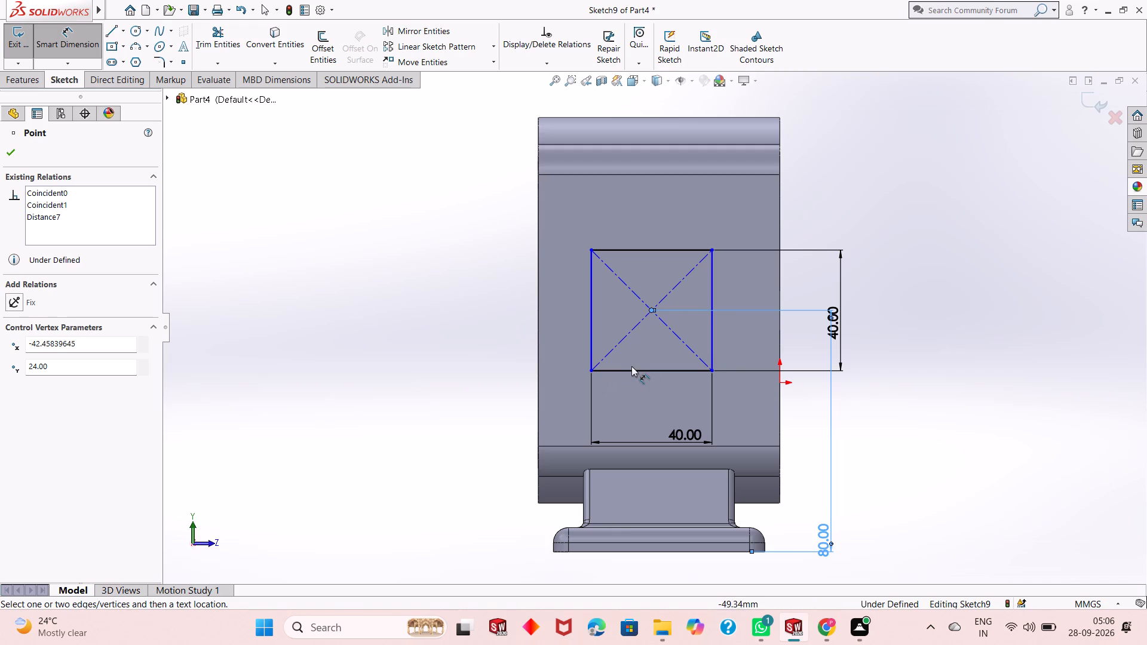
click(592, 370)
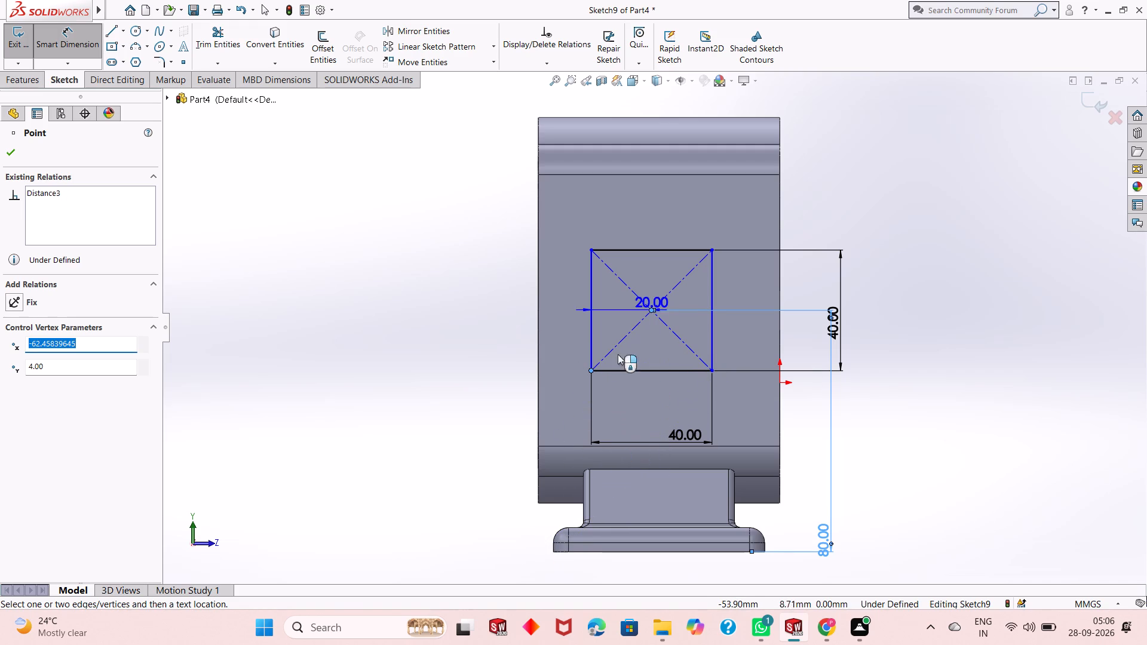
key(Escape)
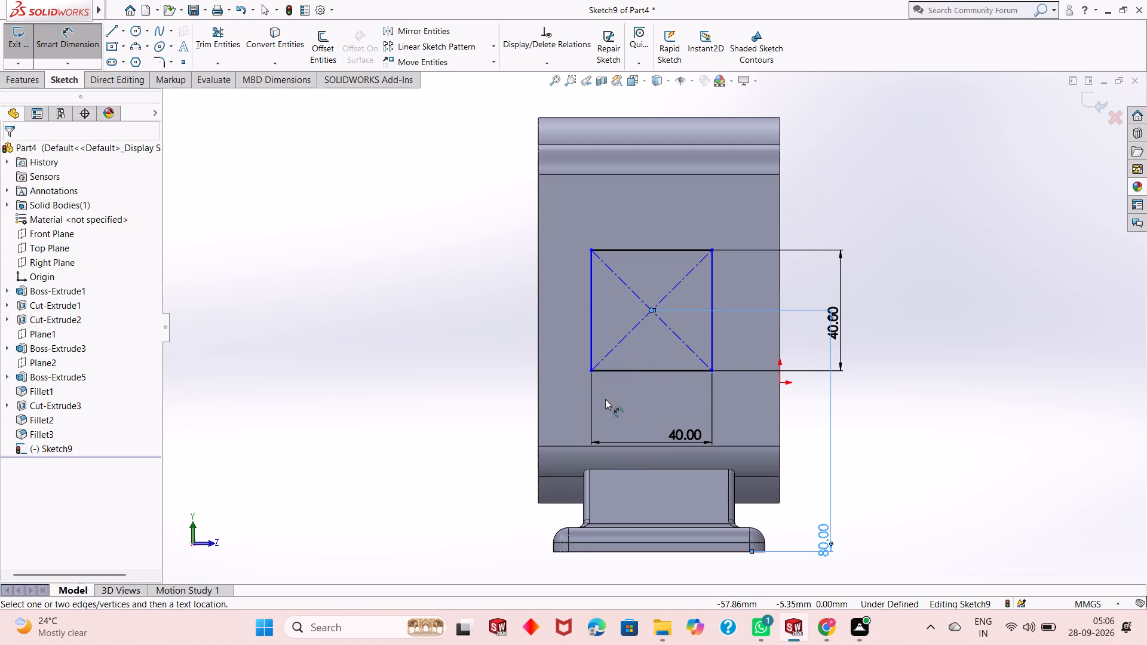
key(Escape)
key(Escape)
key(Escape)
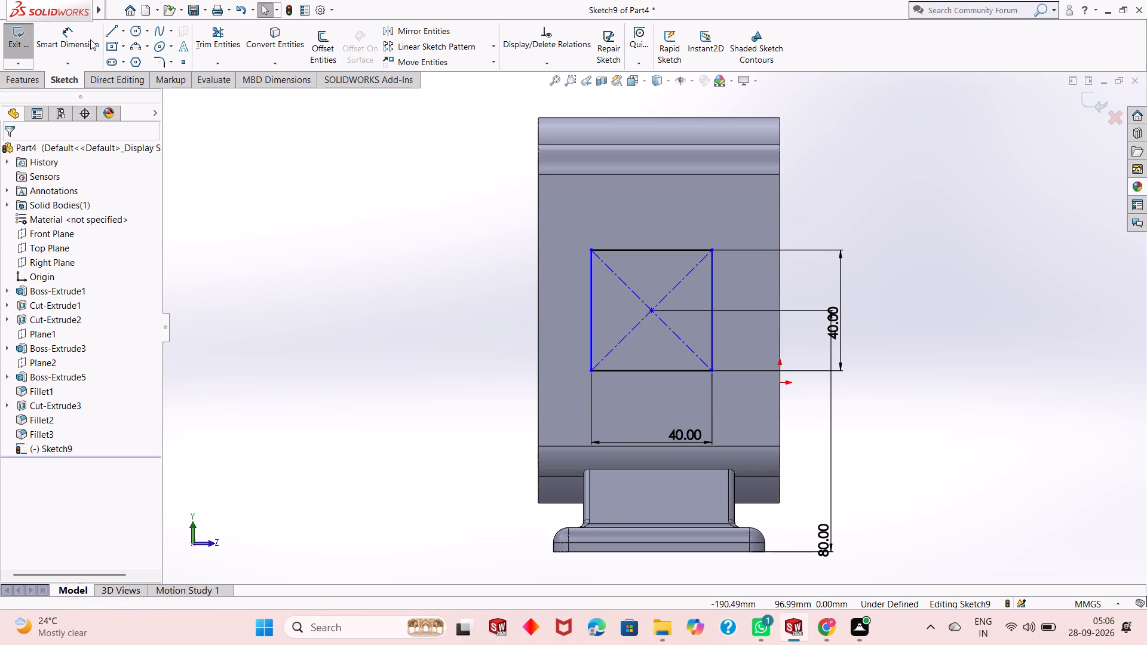
Dimension the square's lower negative Z corner 20 mm from the side face's vertical negative Z edge.
click(88, 39)
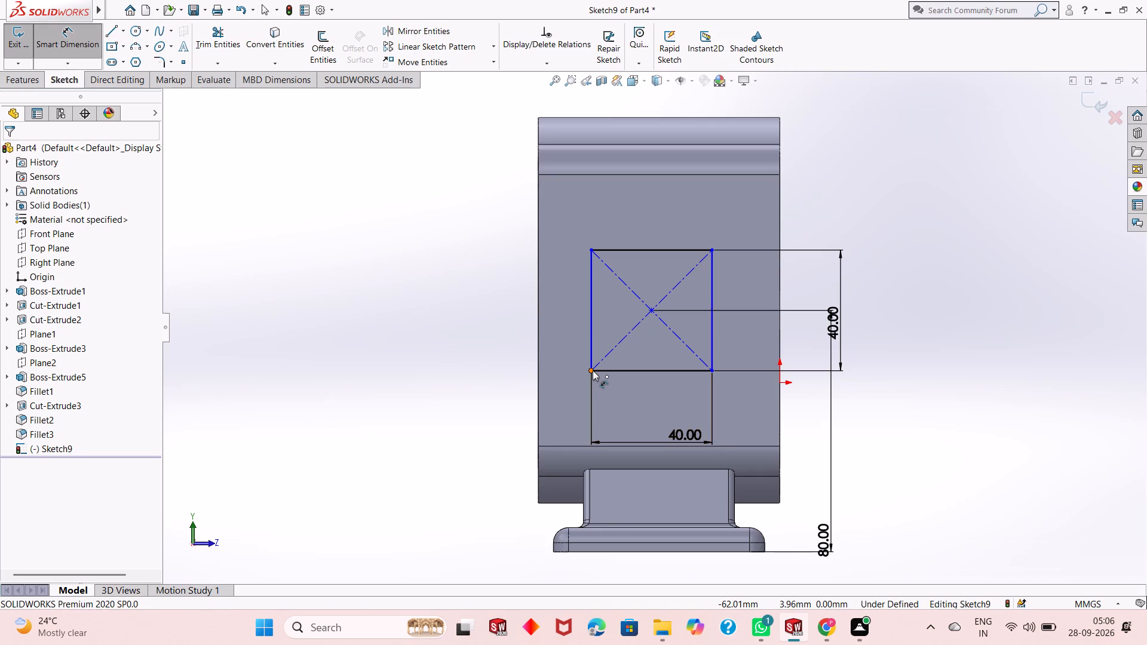
click(593, 370)
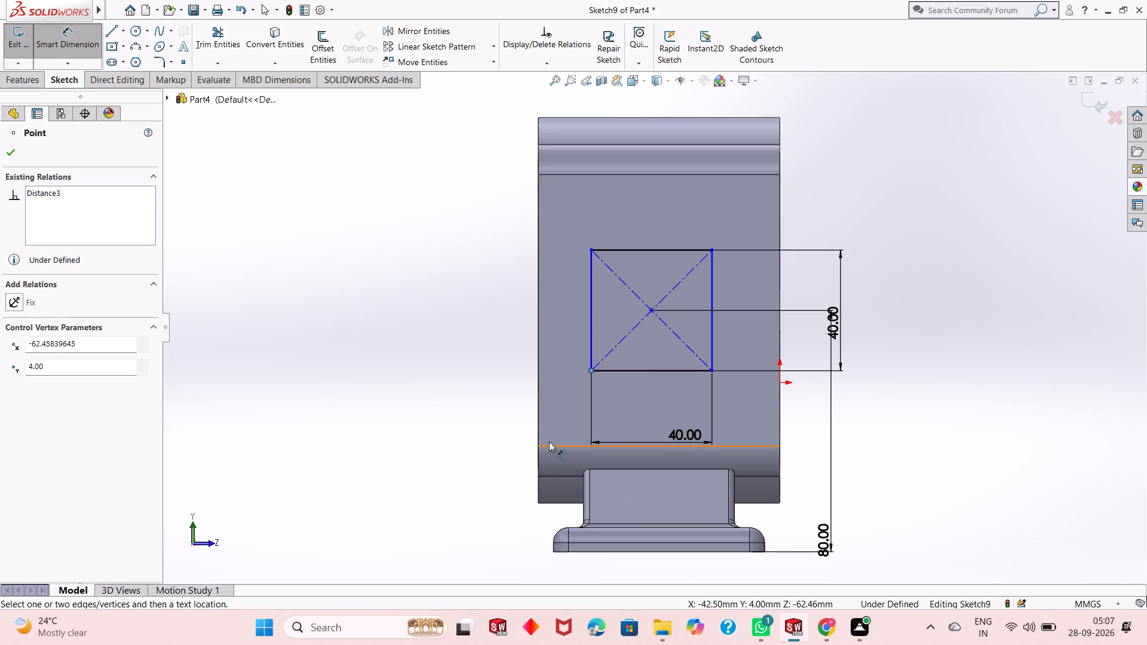
click(537, 425)
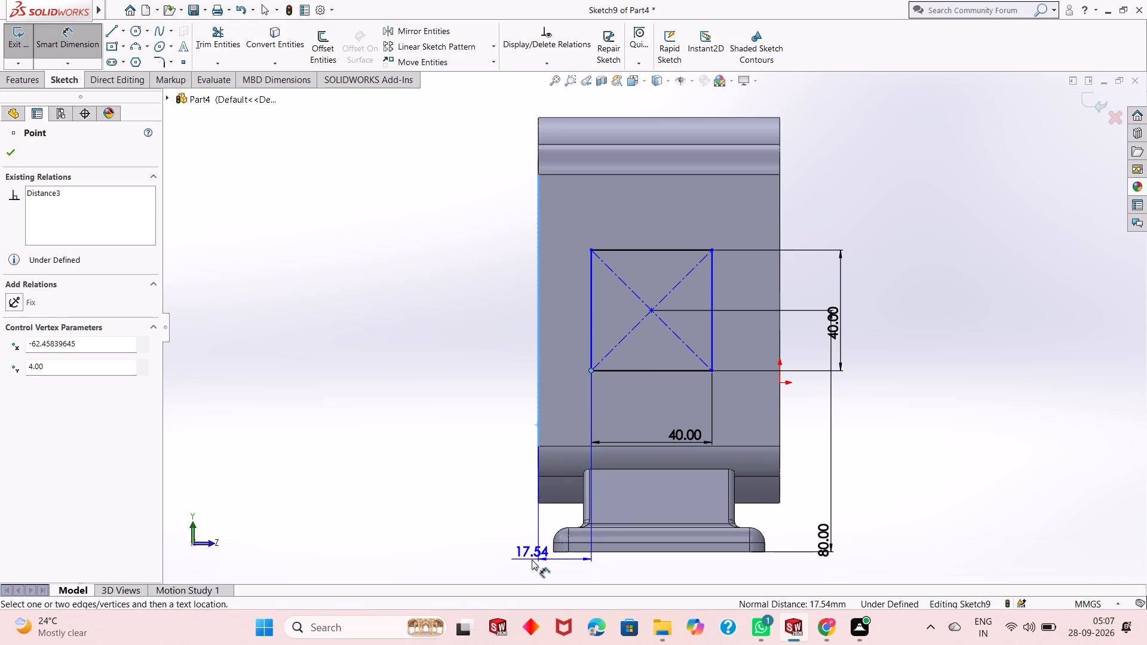
click(532, 561)
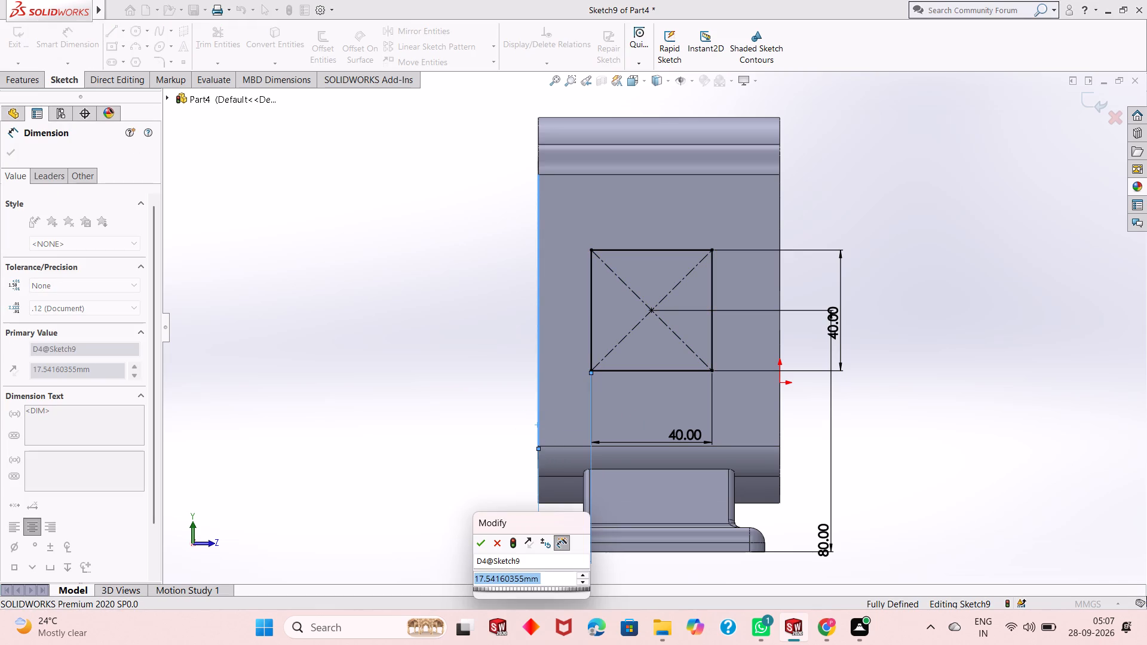
text(20)
key(Return)
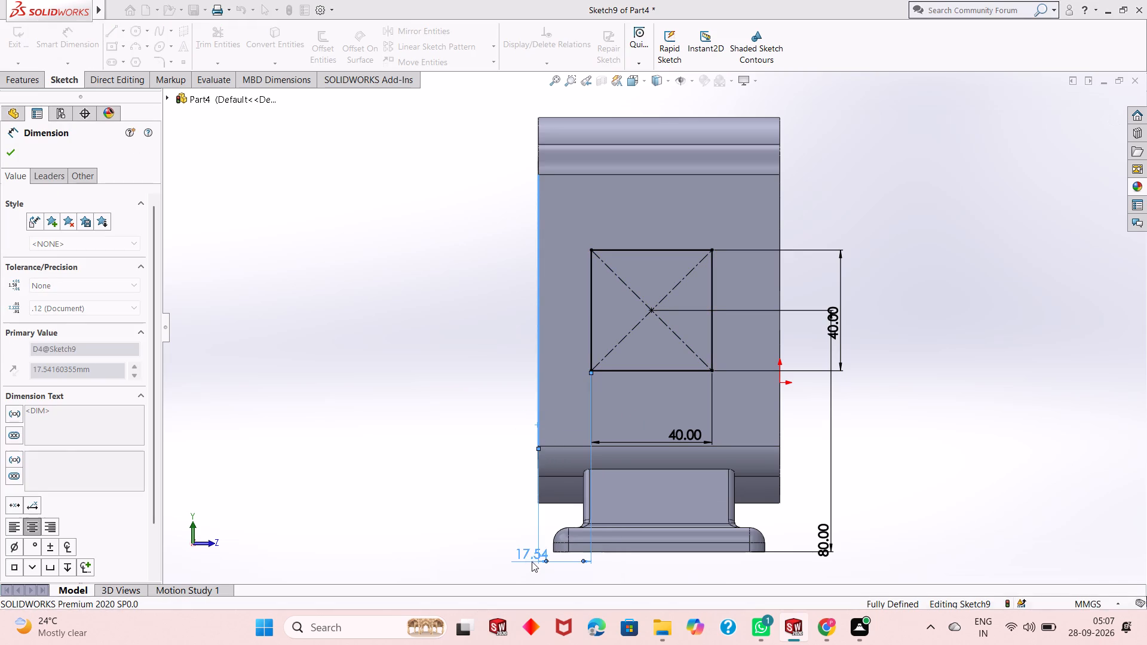
right_click(444, 342)
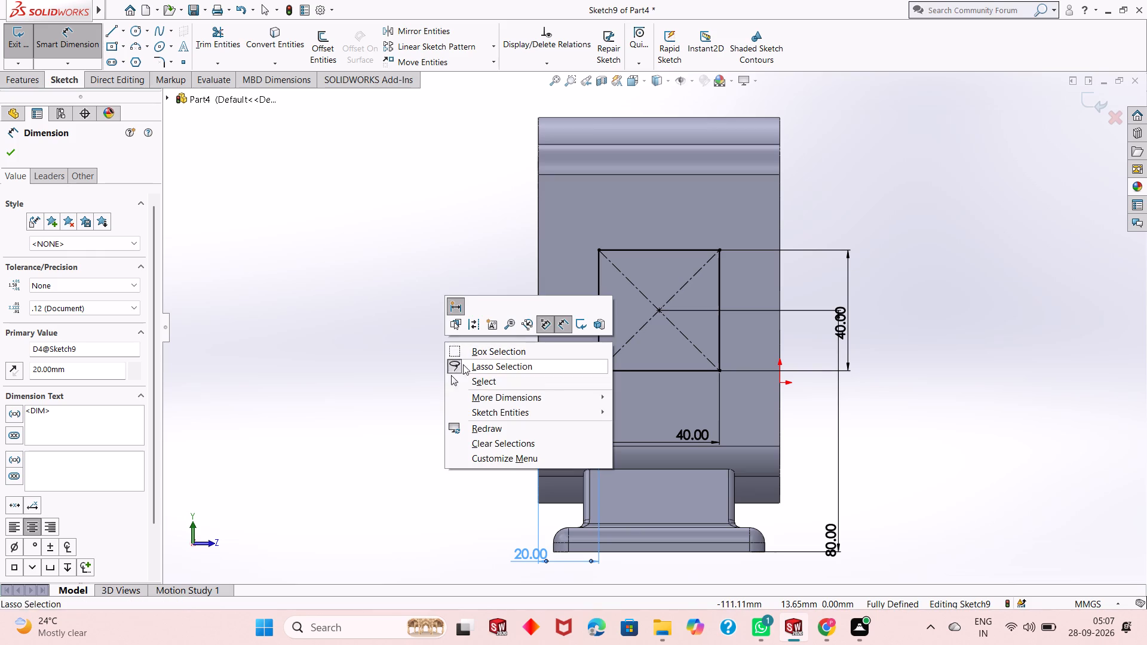
click(470, 379)
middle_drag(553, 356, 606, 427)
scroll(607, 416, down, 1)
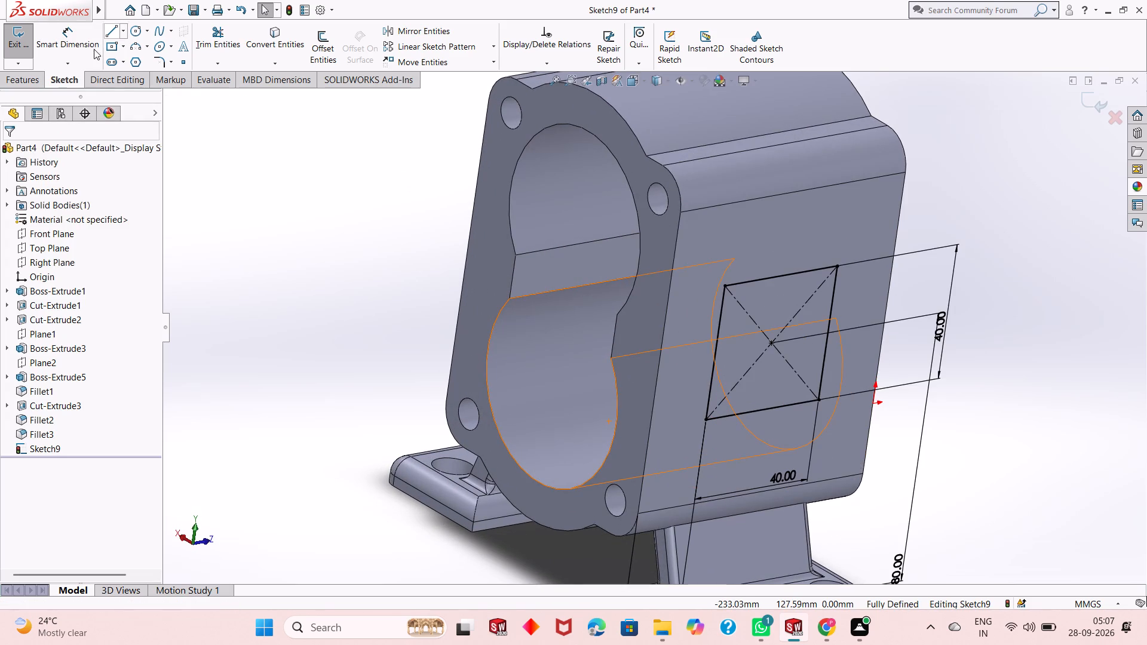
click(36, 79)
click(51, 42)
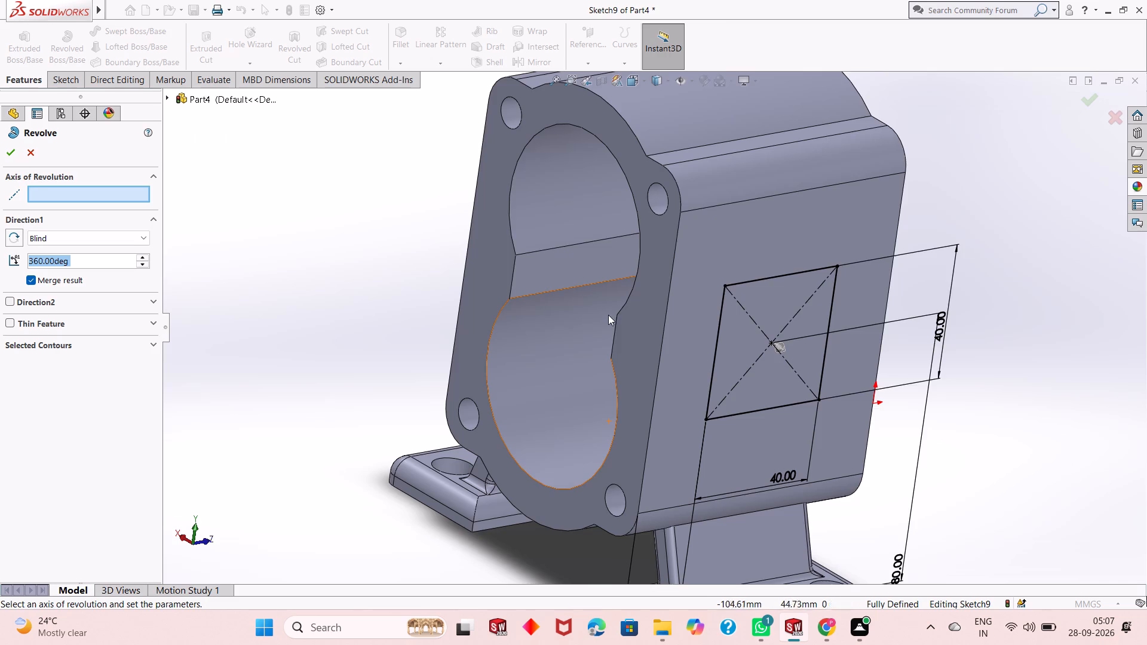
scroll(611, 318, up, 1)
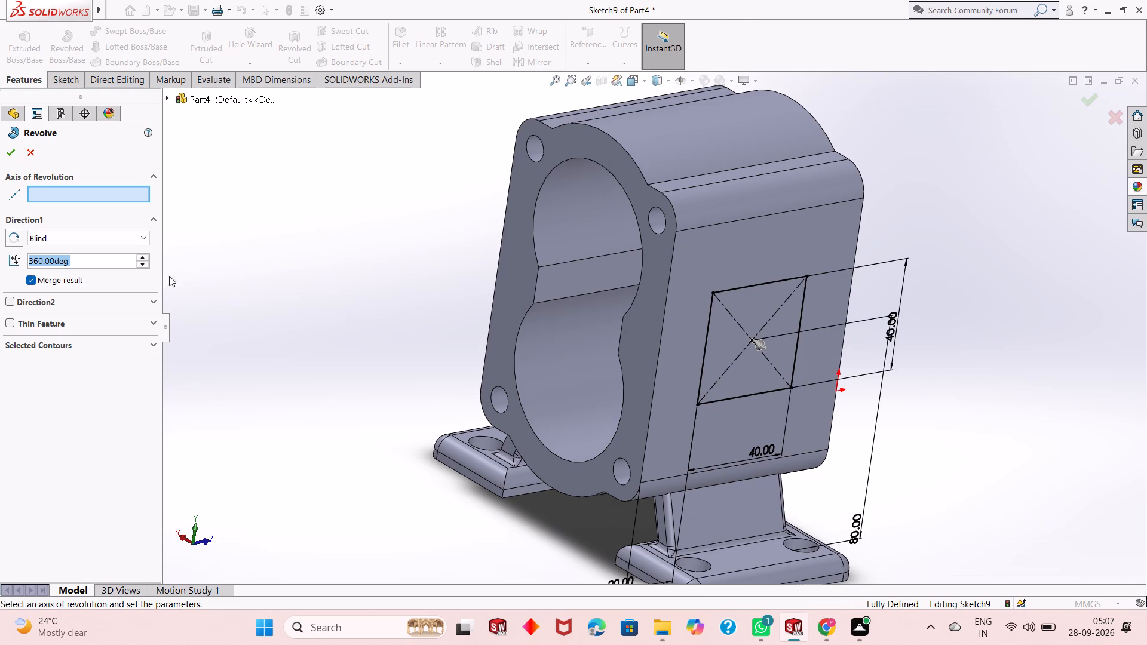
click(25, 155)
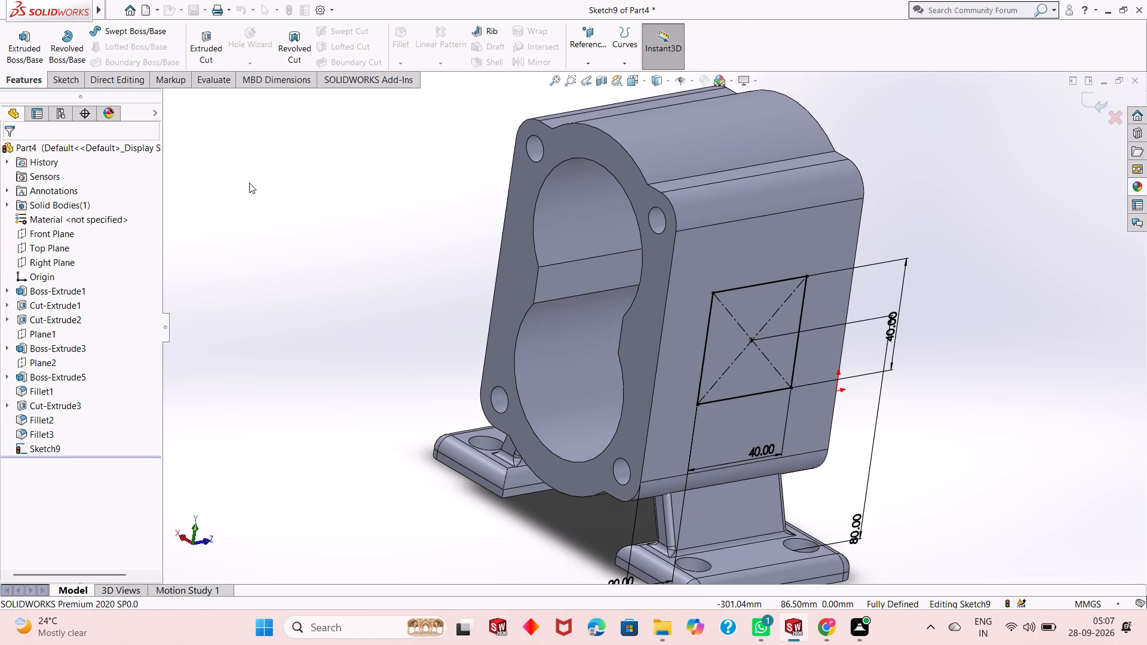
Extrude the 40 mm square as a blind boss 5 mm outward from the side face, merged with the body.
scroll(541, 329, up, 1)
scroll(761, 339, down, 2)
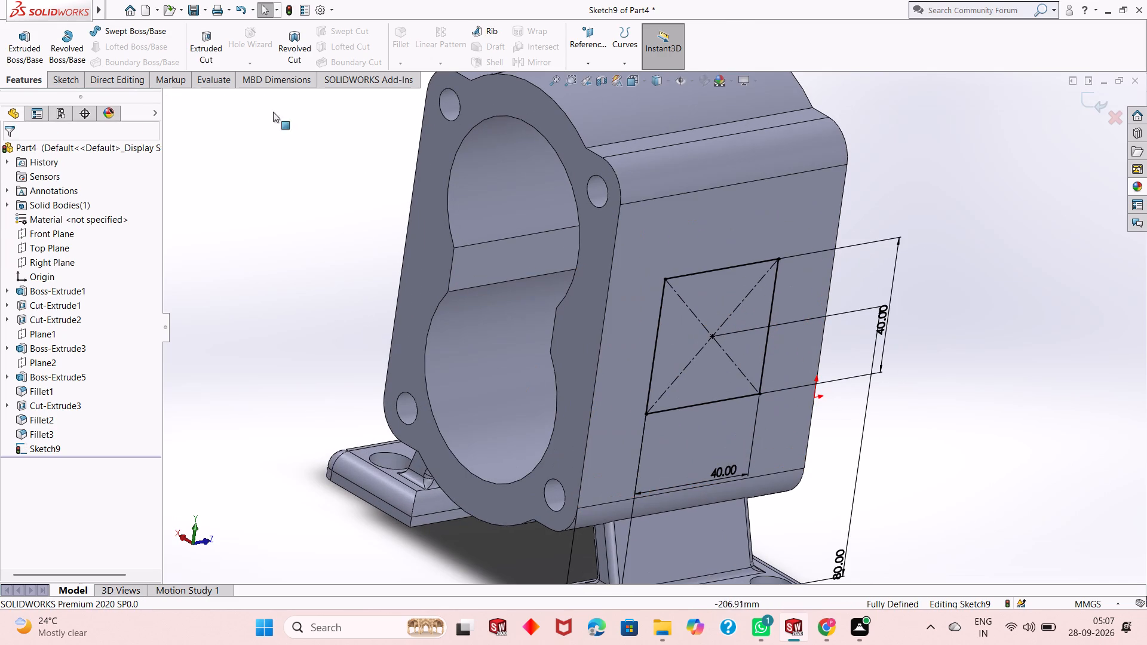
click(38, 61)
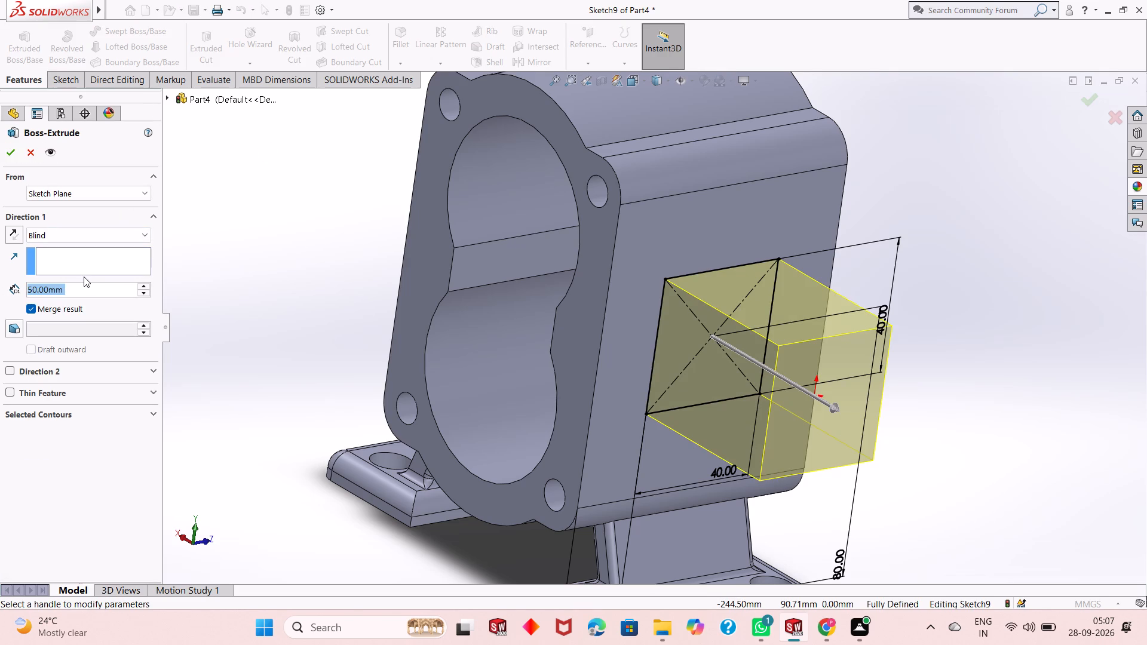
key(5)
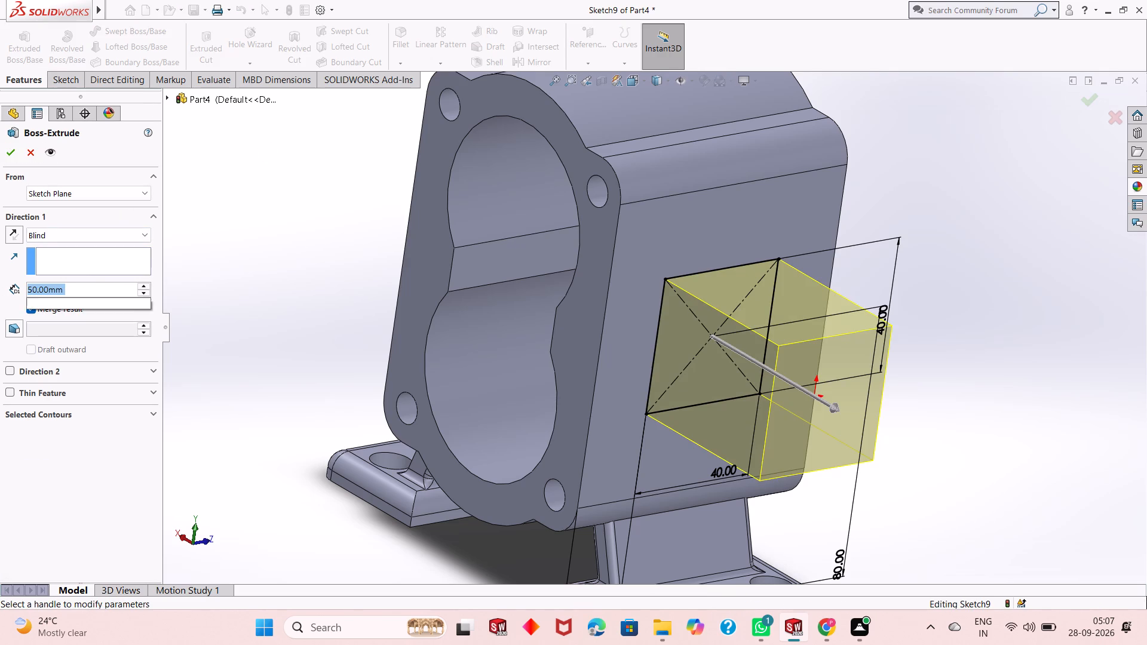
key(Return)
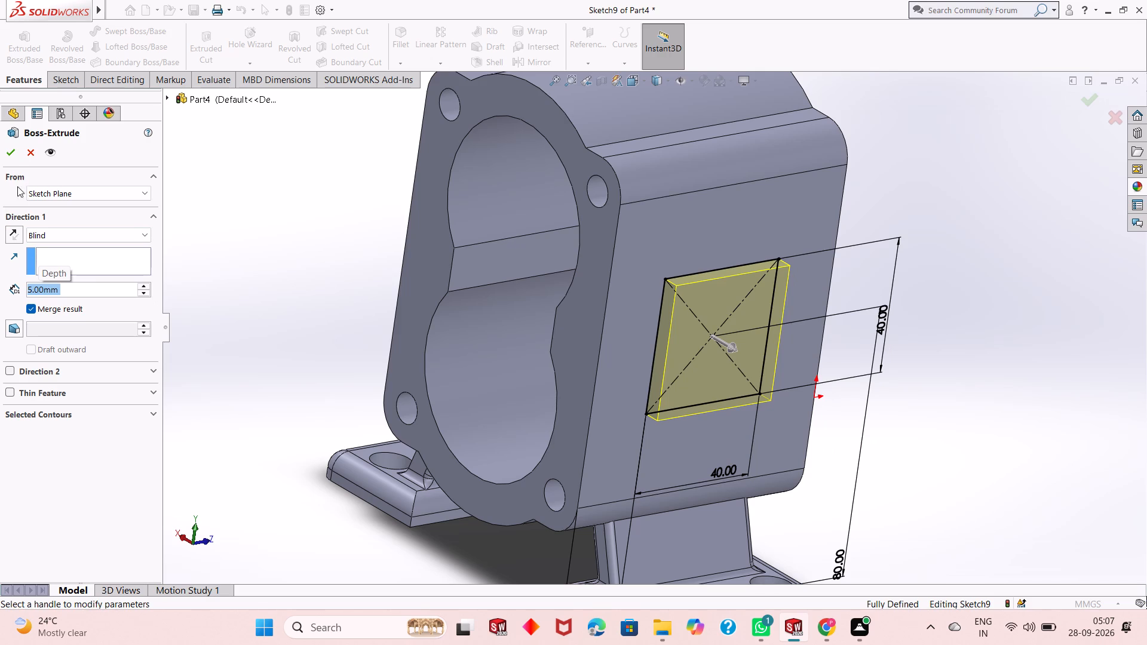
click(11, 156)
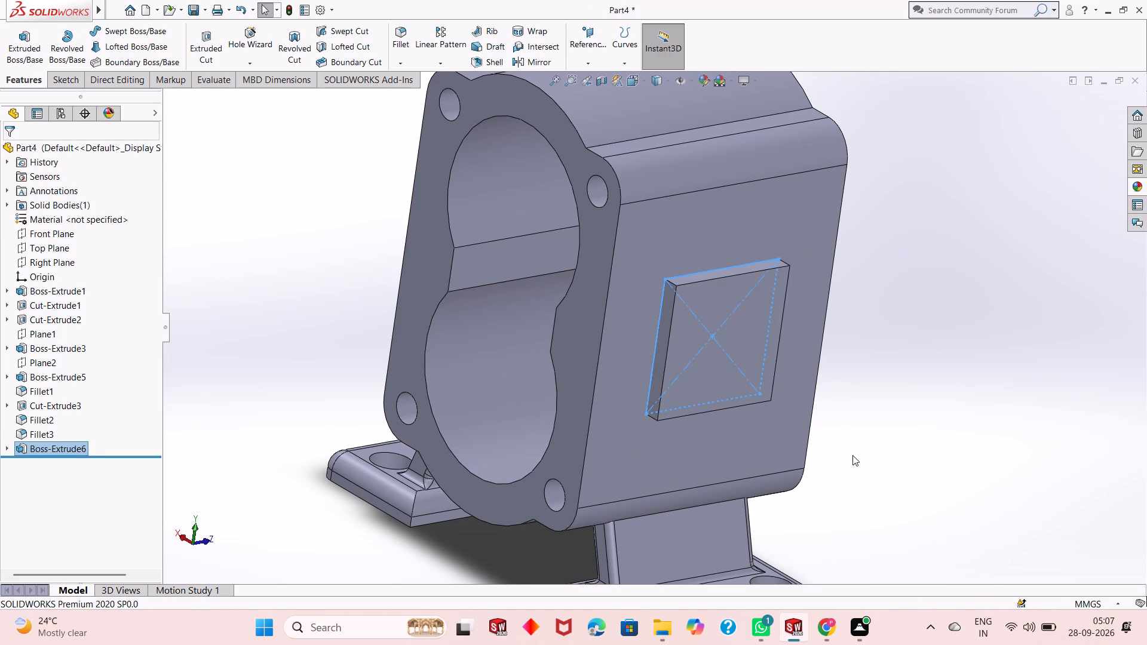
Undo the extrusion of the square side boss to return to its sketch.
click(852, 455)
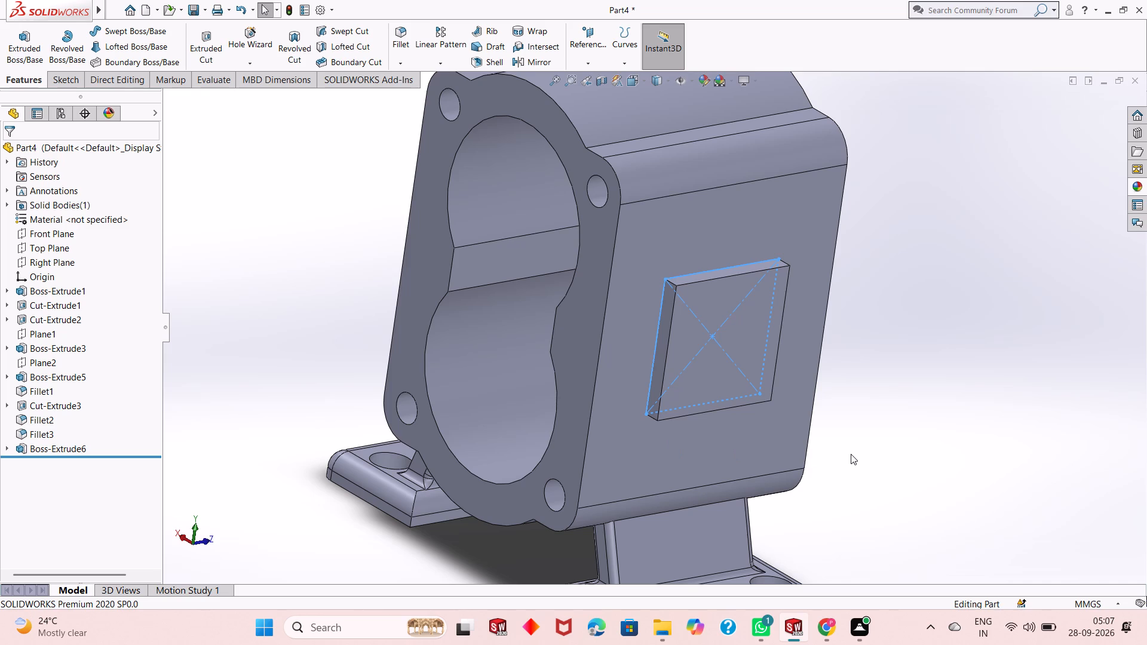
key(ctrl+z)
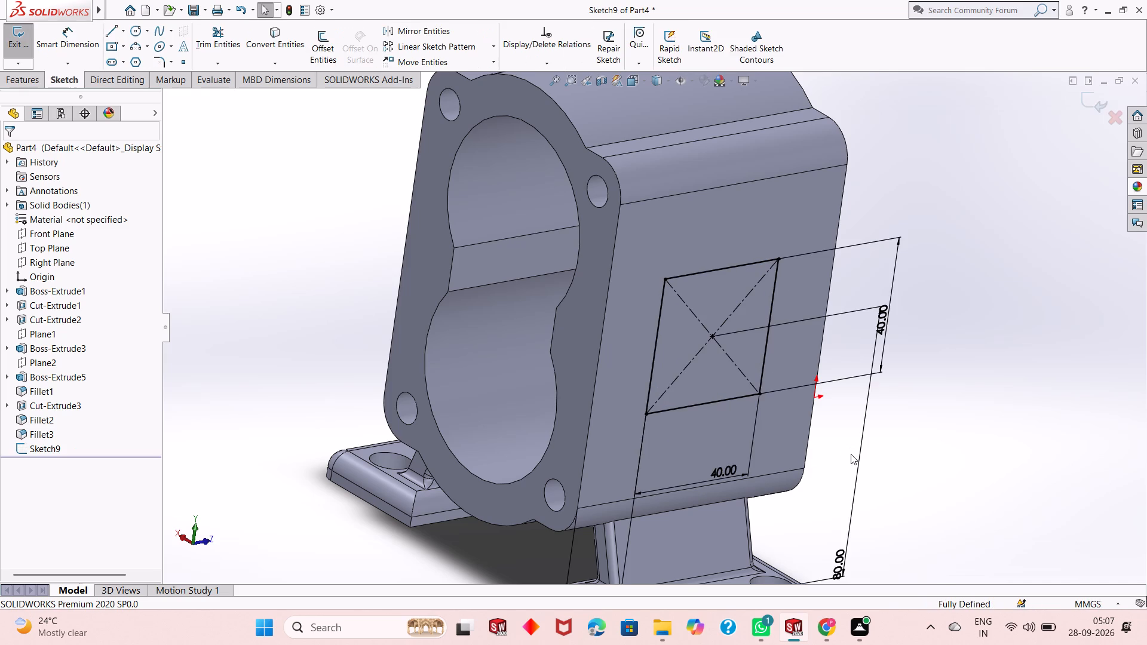
Round all four corners of the 40 mm square with 10 mm sketch fillets, keeping constrained corners.
key(ctrl+8)
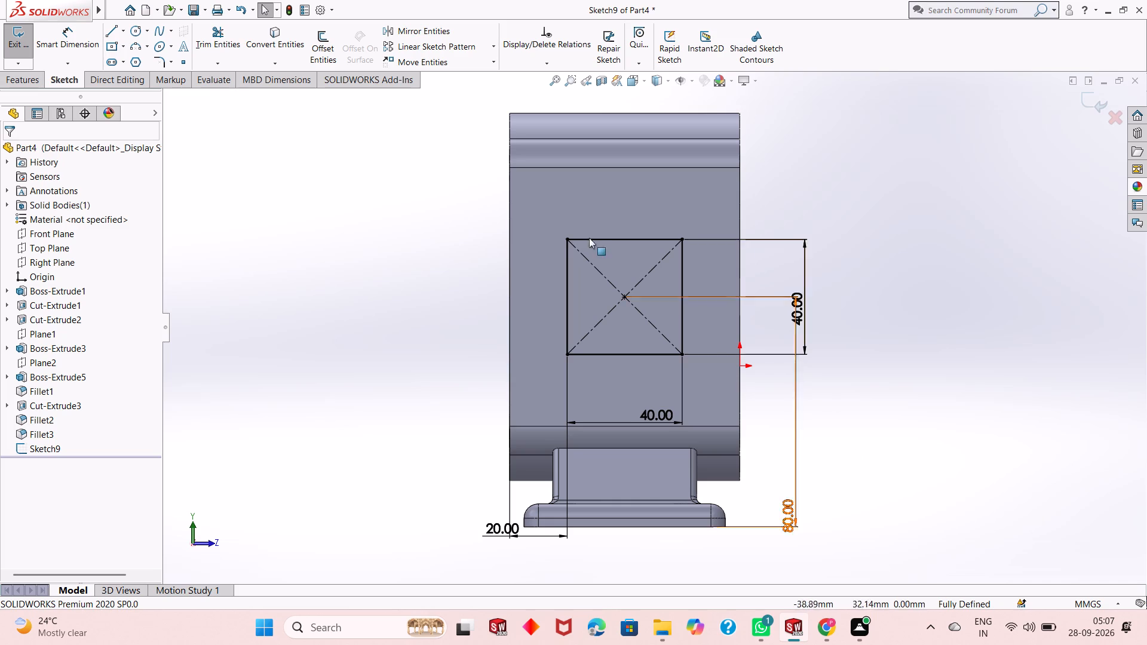
scroll(585, 228, down, 4)
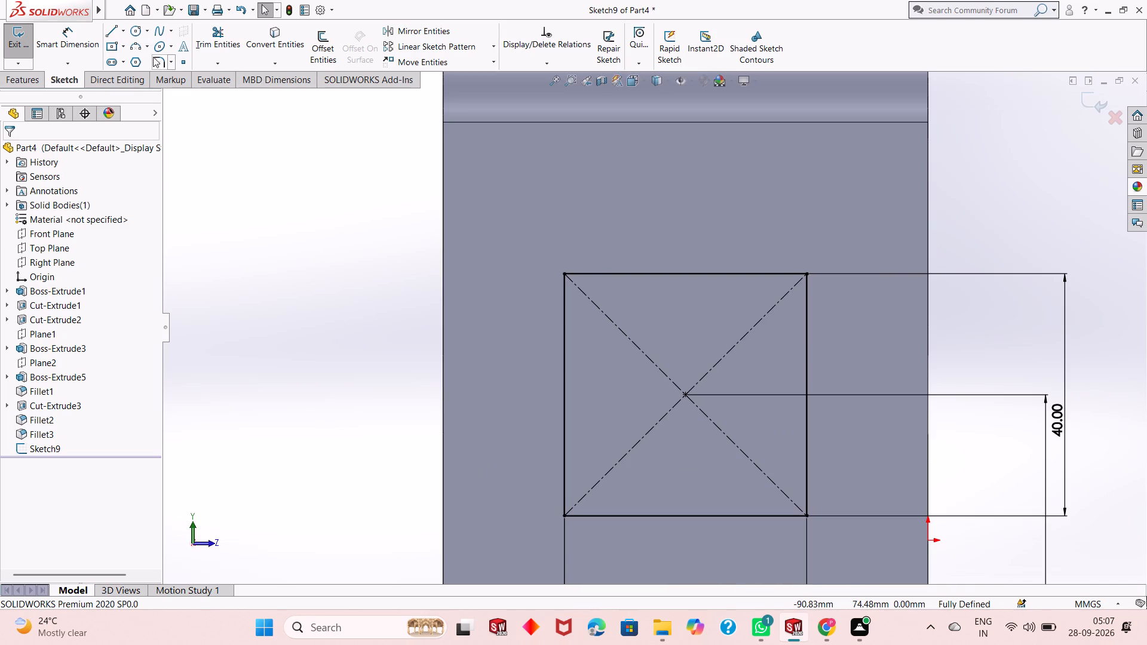
click(159, 61)
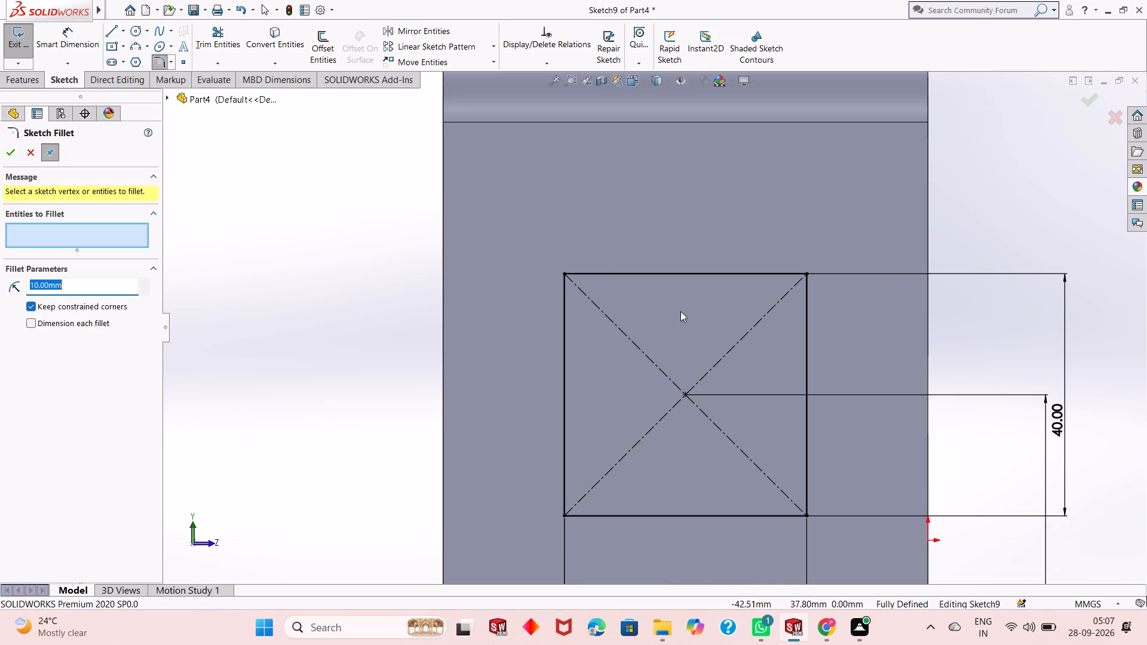
click(806, 276)
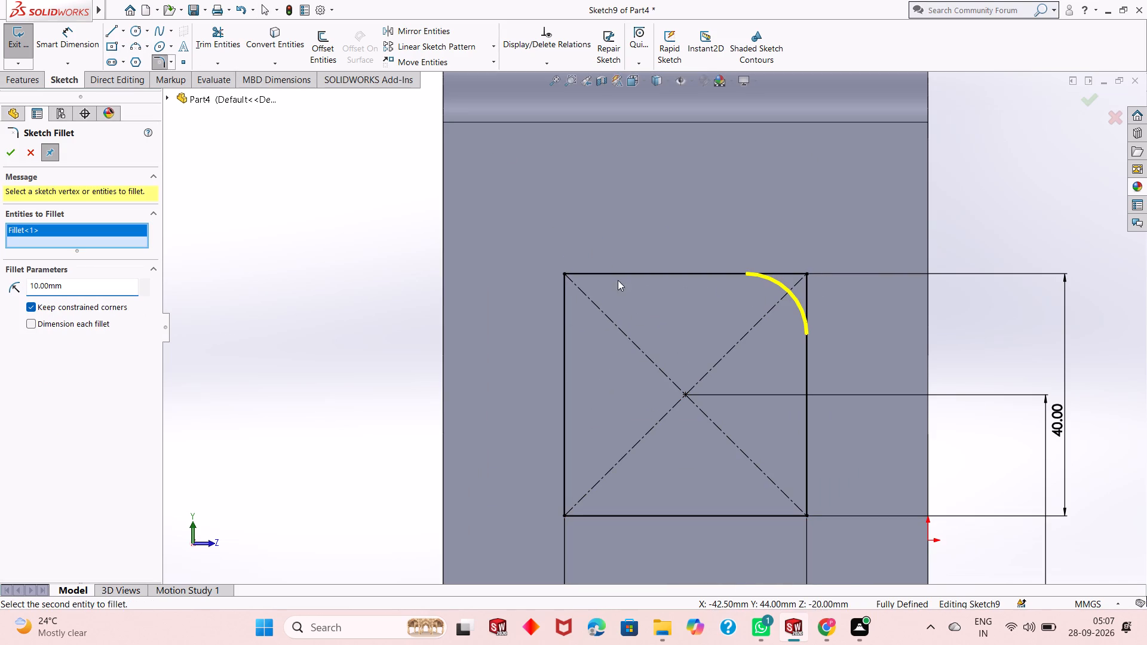
click(568, 274)
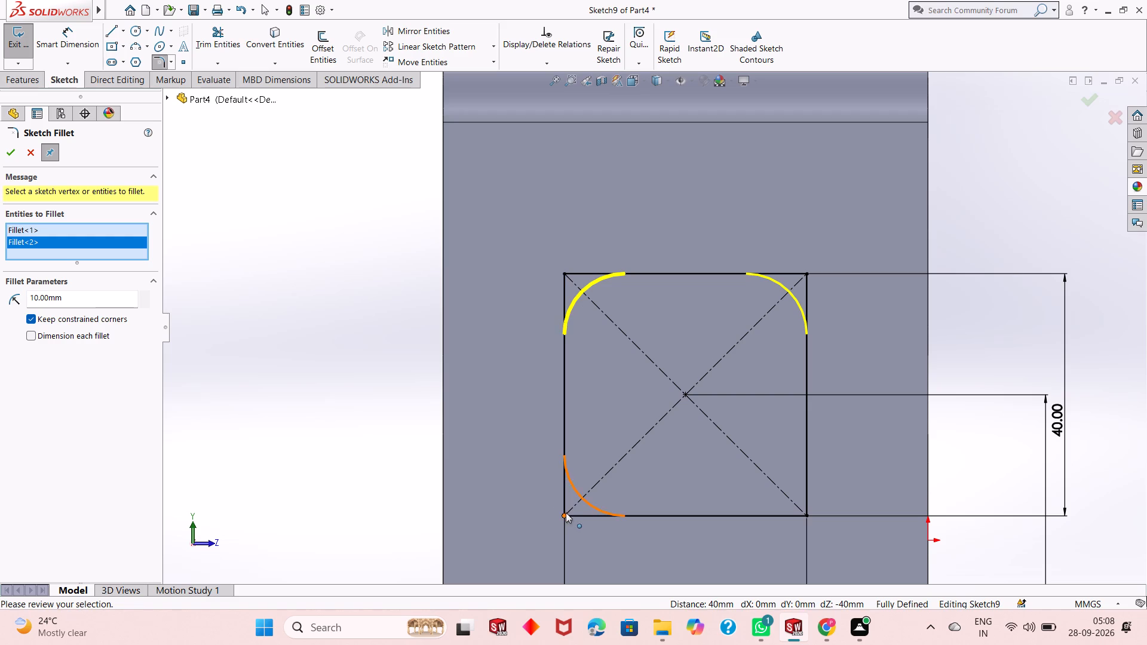
click(566, 514)
click(808, 515)
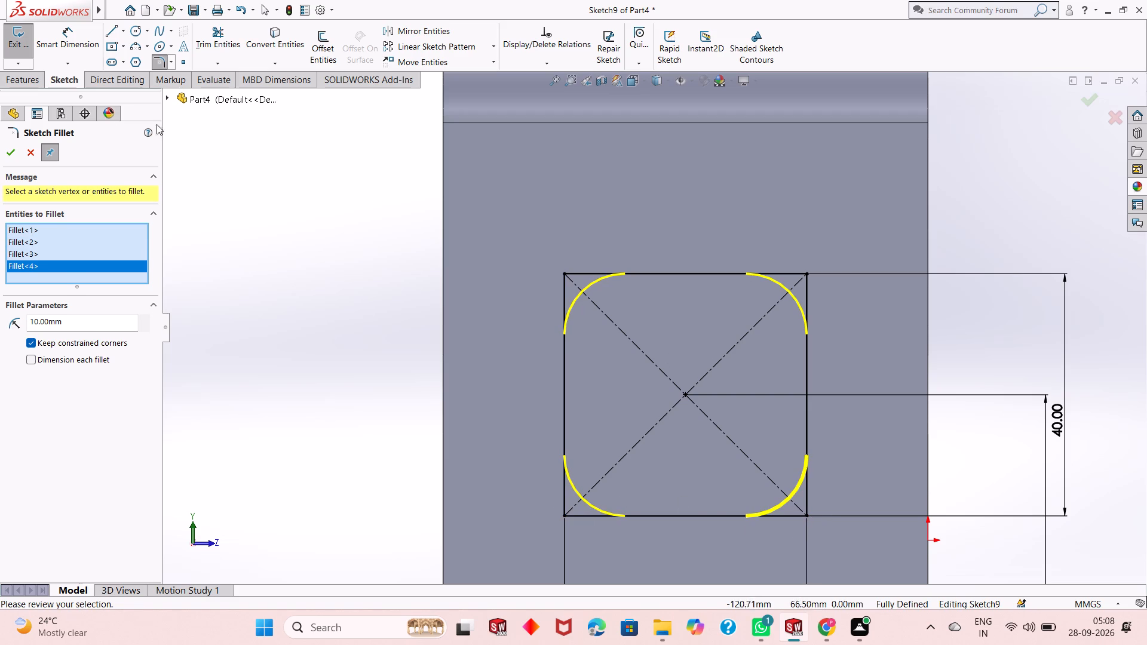
click(17, 151)
click(17, 152)
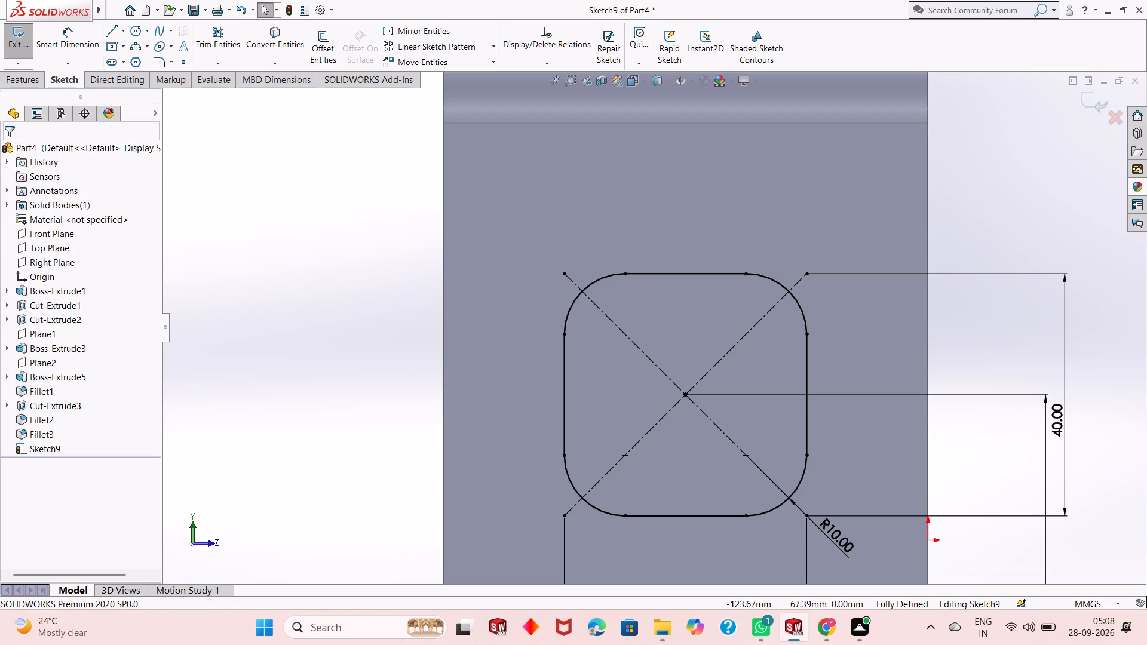
Extrude the rounded square as a blind boss 5 mm outward from the side face, merged with the body.
click(51, 95)
click(33, 83)
click(36, 62)
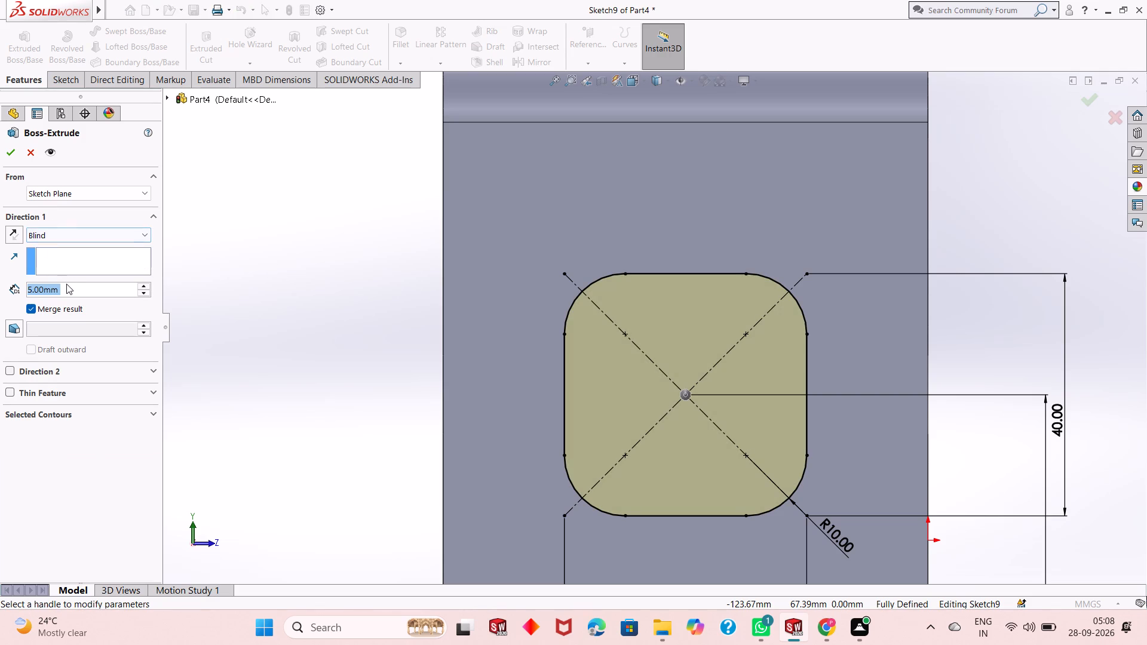
click(7, 157)
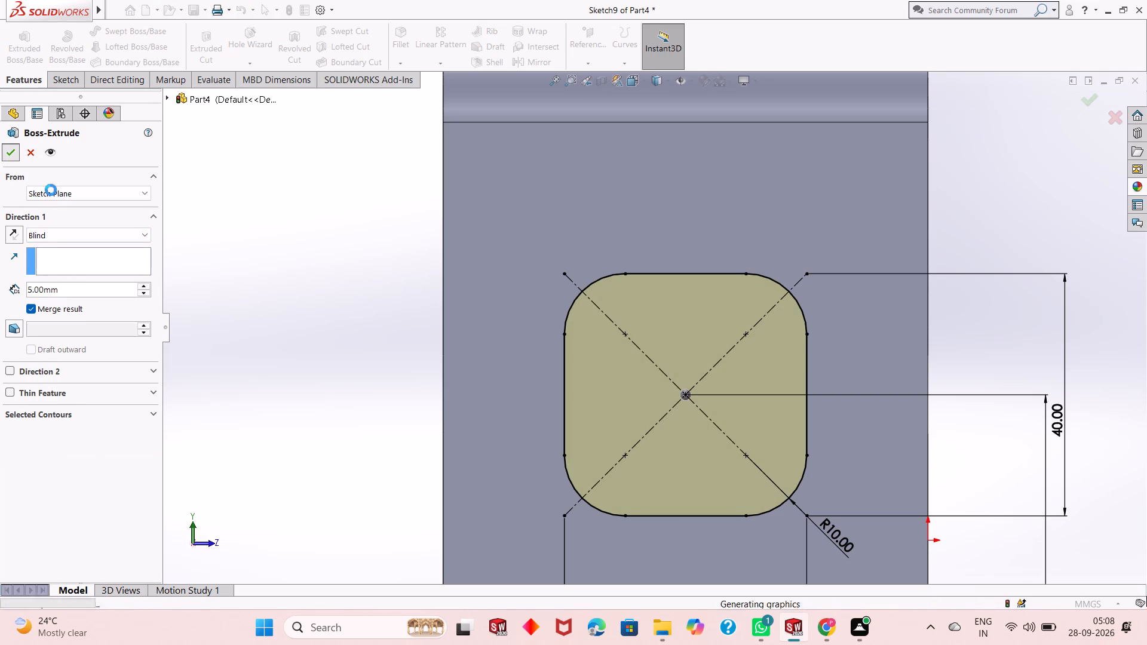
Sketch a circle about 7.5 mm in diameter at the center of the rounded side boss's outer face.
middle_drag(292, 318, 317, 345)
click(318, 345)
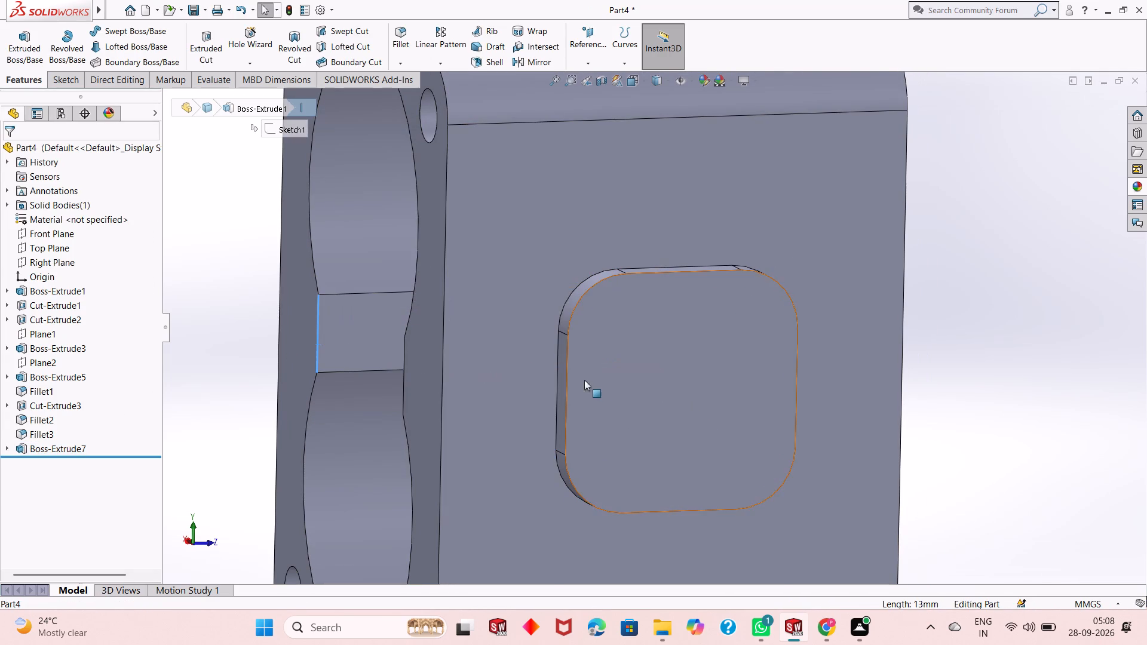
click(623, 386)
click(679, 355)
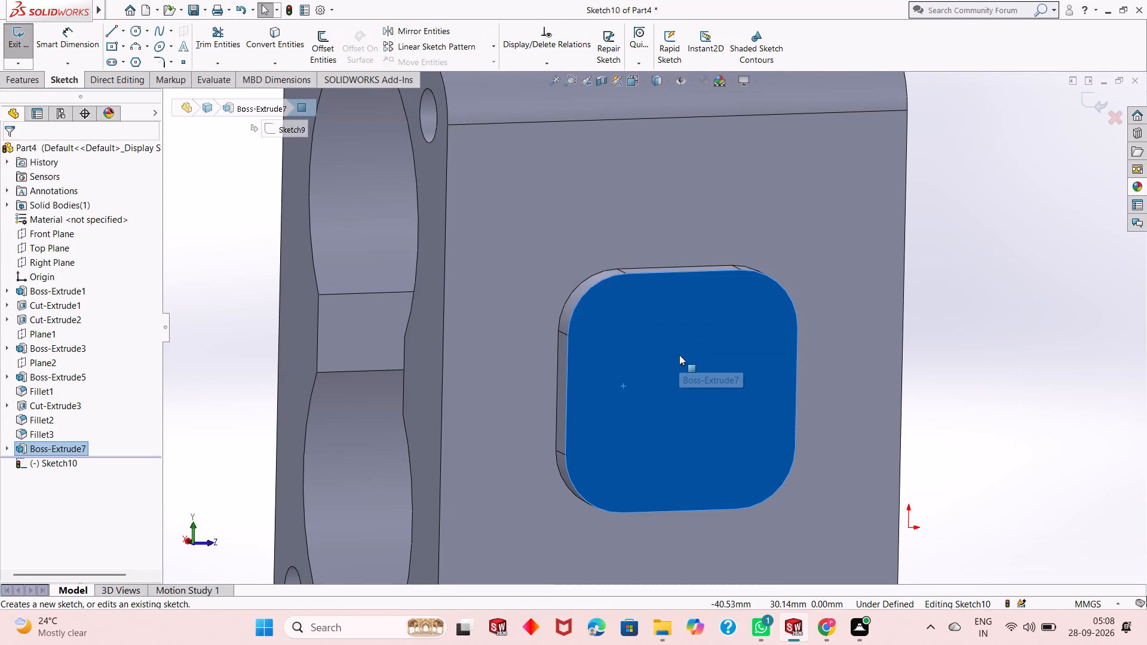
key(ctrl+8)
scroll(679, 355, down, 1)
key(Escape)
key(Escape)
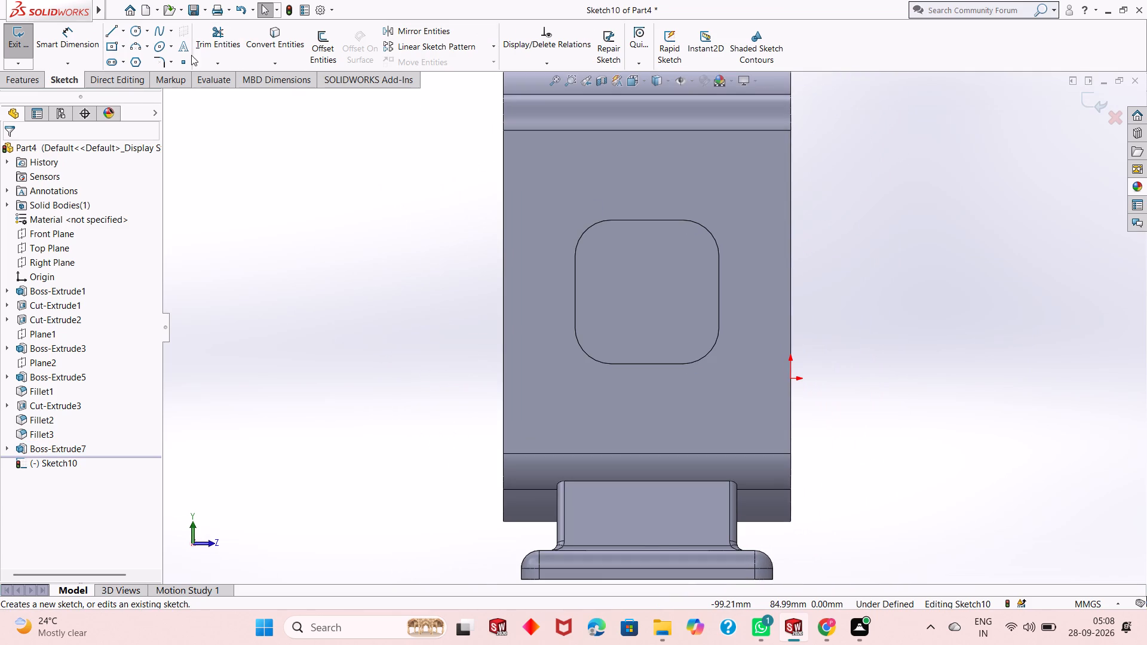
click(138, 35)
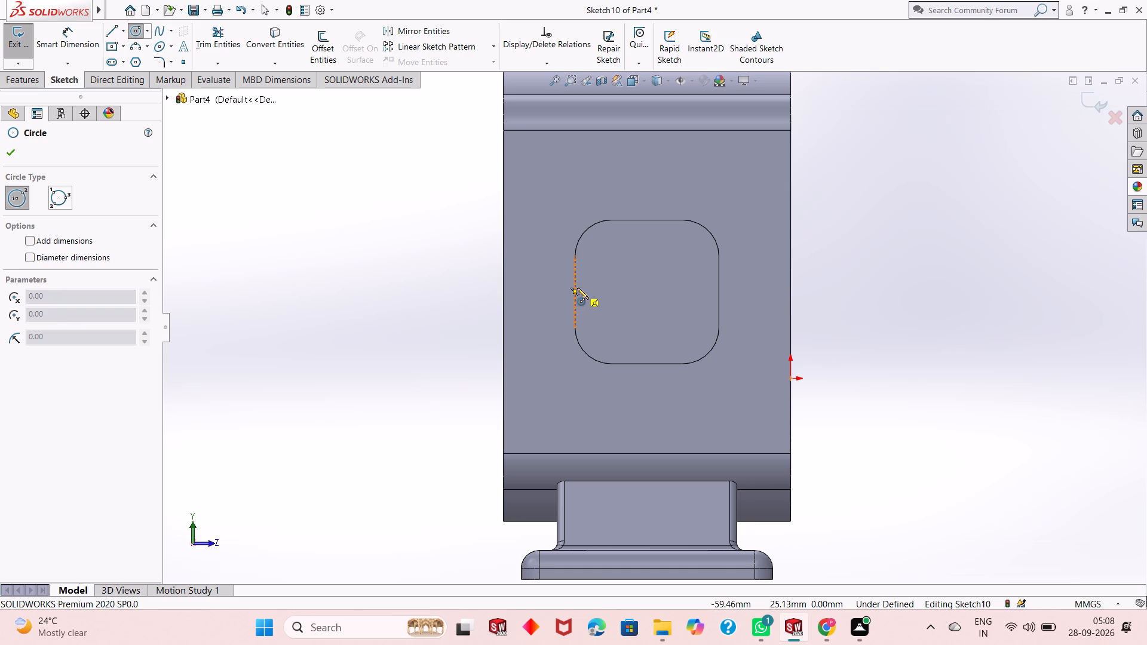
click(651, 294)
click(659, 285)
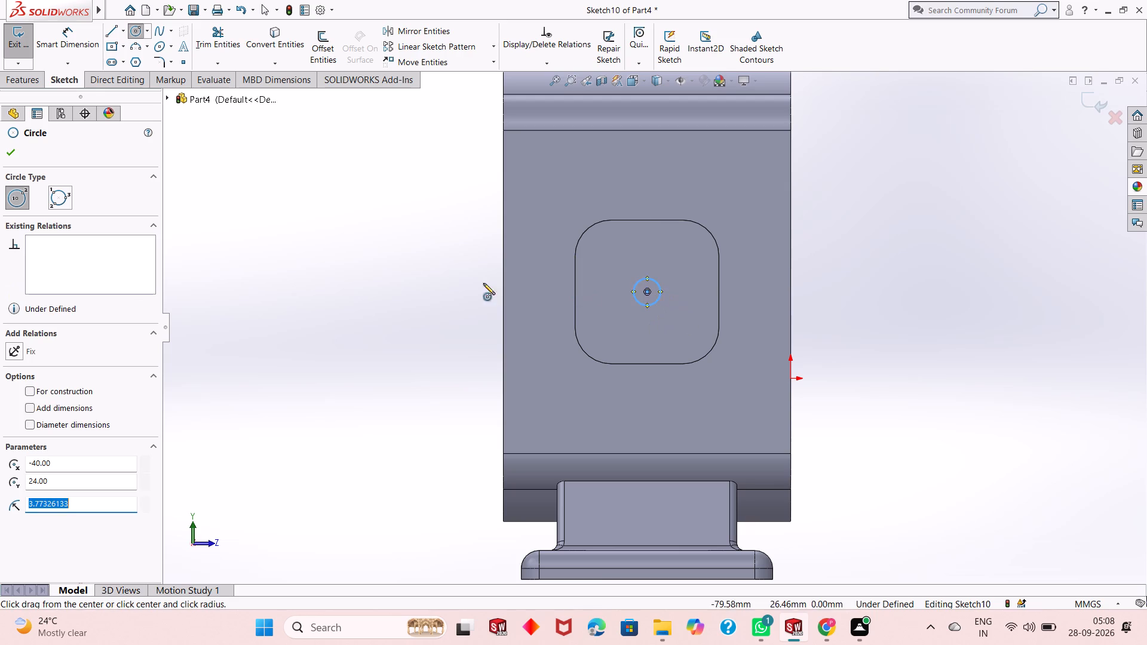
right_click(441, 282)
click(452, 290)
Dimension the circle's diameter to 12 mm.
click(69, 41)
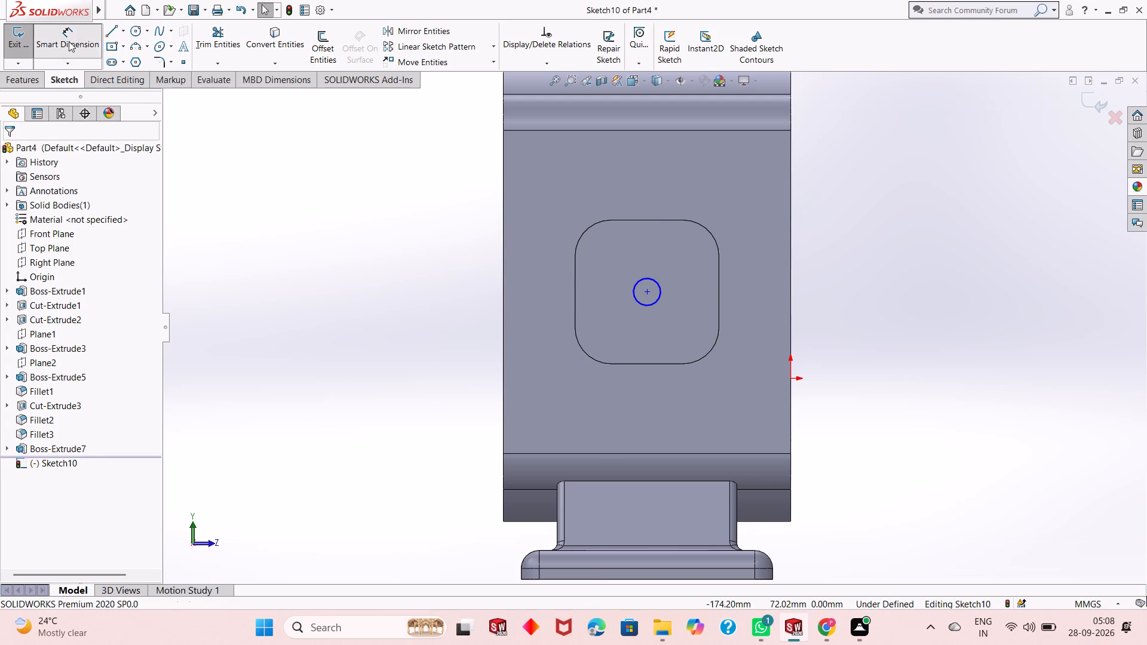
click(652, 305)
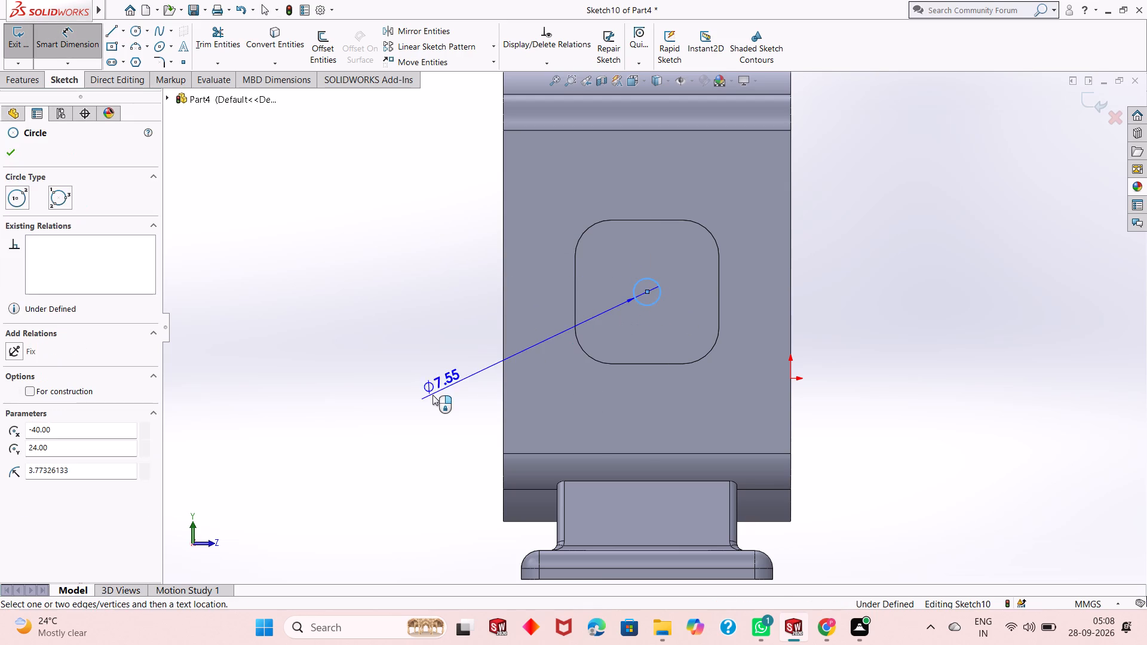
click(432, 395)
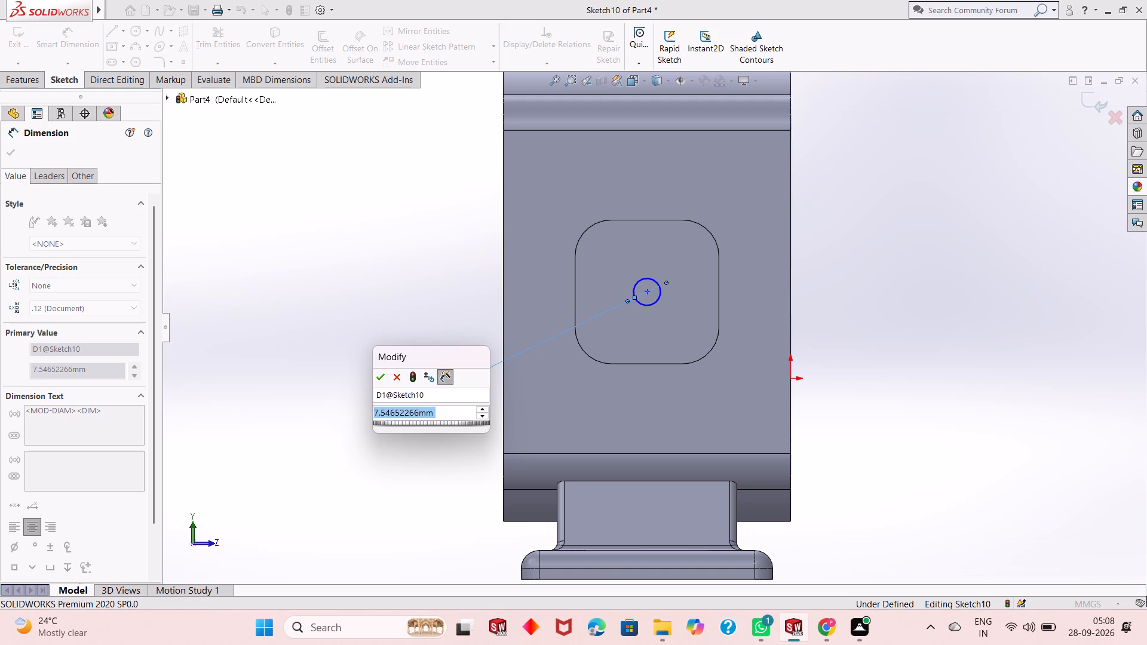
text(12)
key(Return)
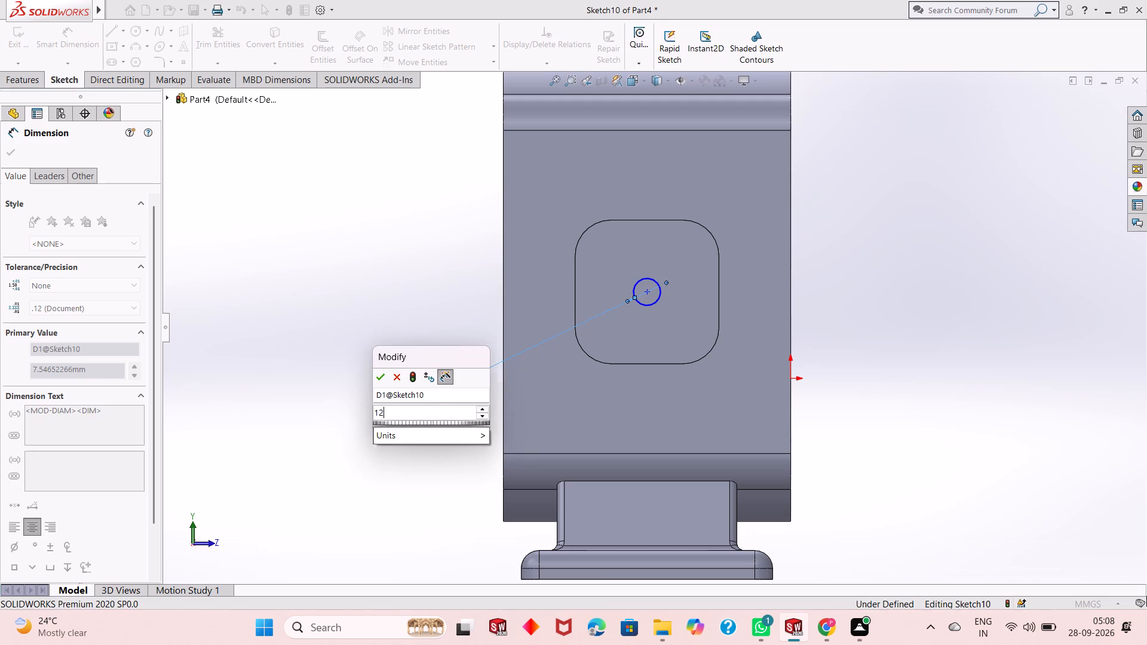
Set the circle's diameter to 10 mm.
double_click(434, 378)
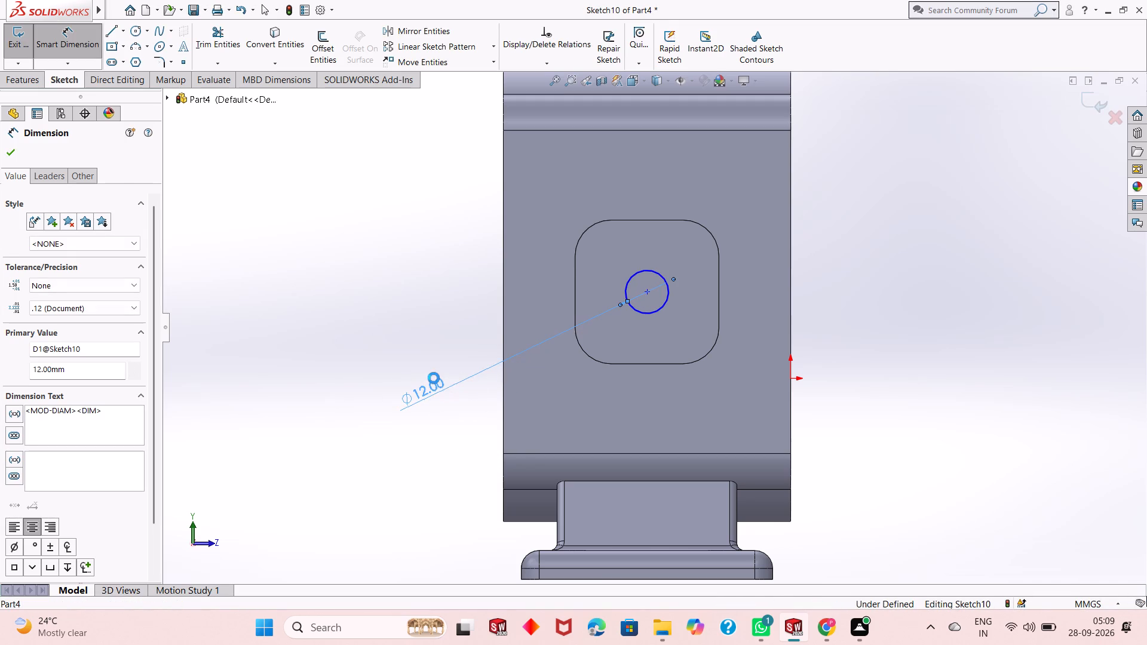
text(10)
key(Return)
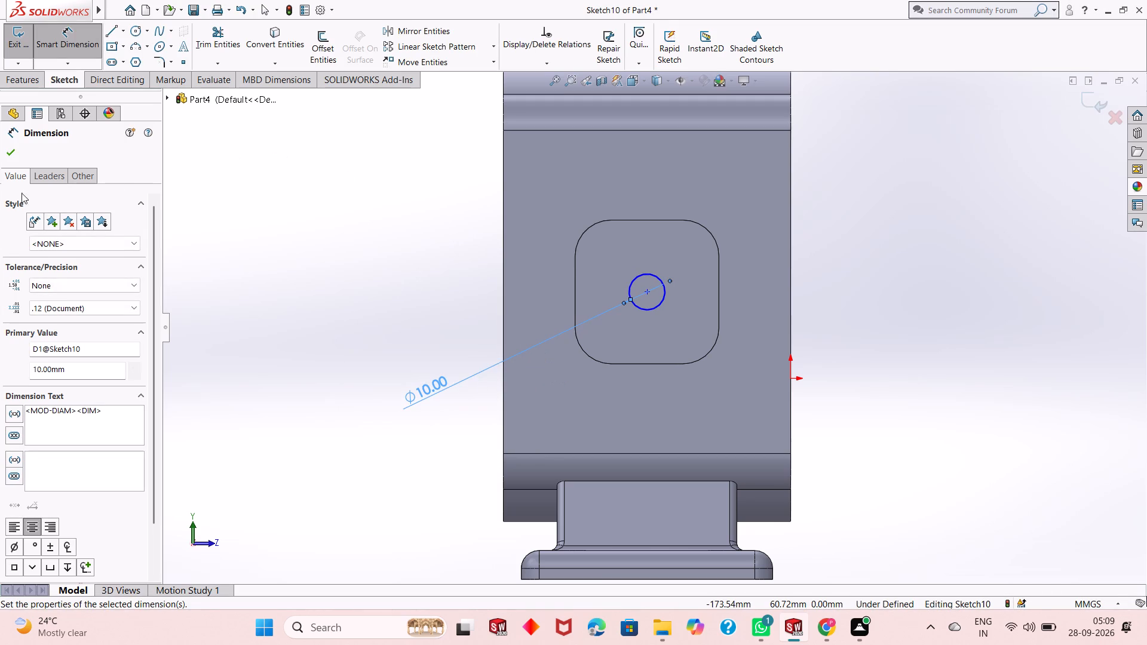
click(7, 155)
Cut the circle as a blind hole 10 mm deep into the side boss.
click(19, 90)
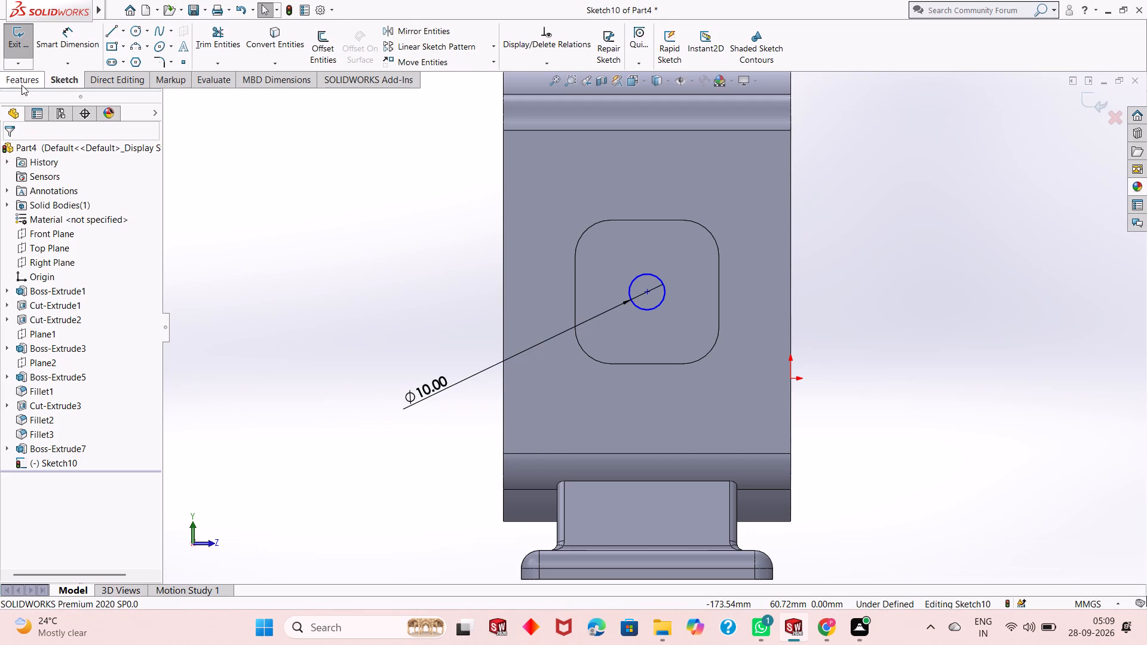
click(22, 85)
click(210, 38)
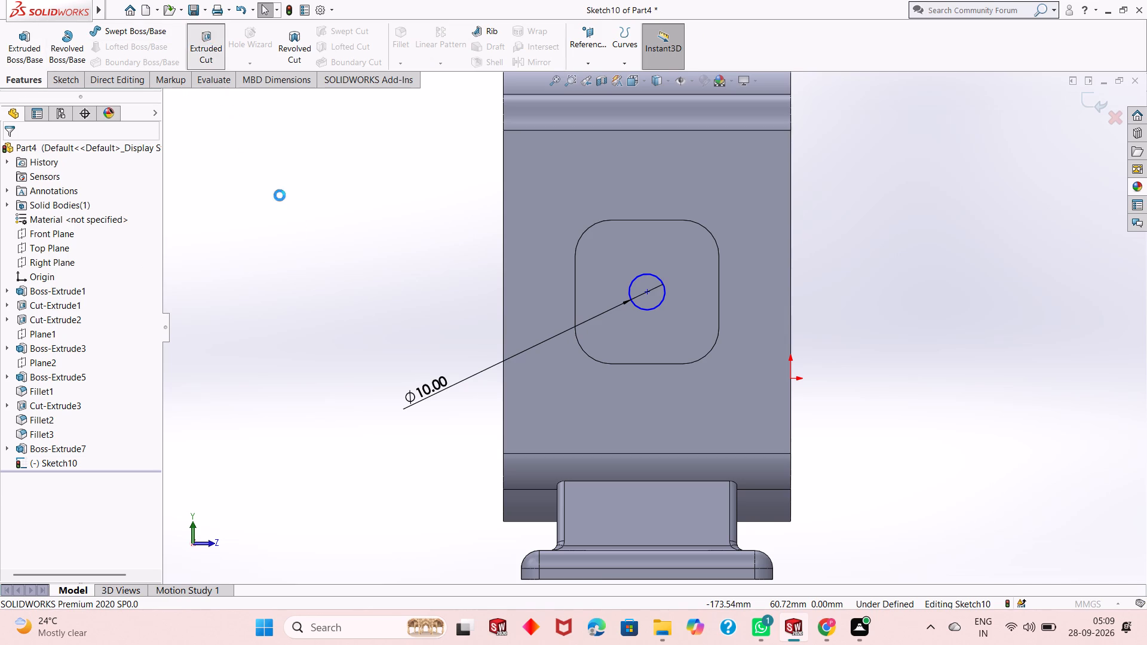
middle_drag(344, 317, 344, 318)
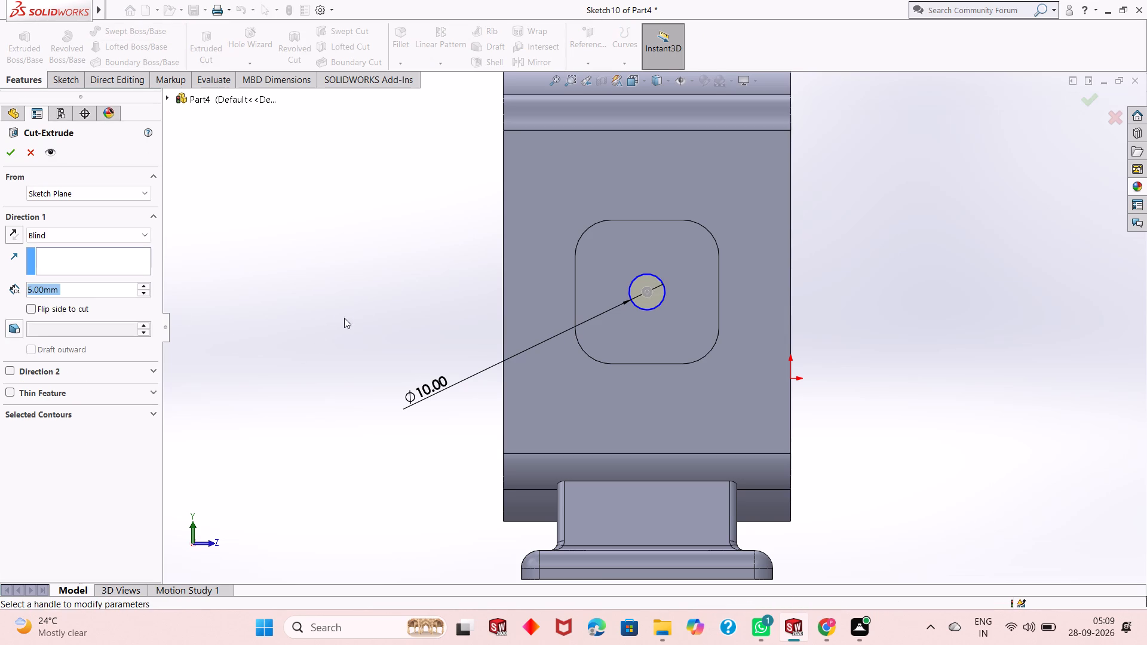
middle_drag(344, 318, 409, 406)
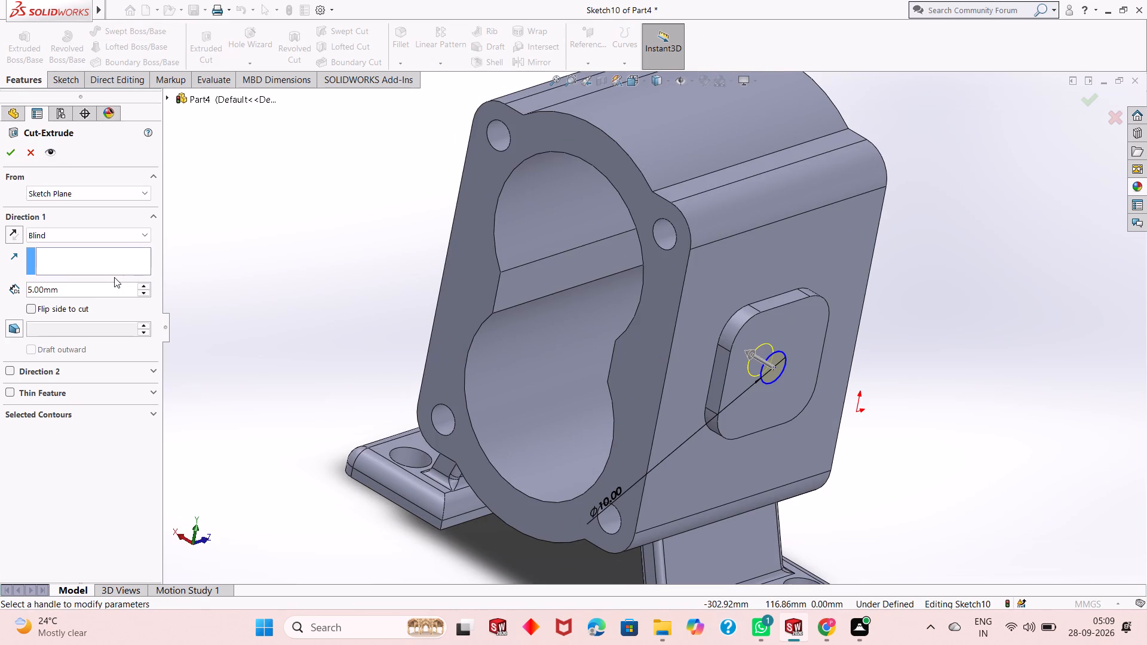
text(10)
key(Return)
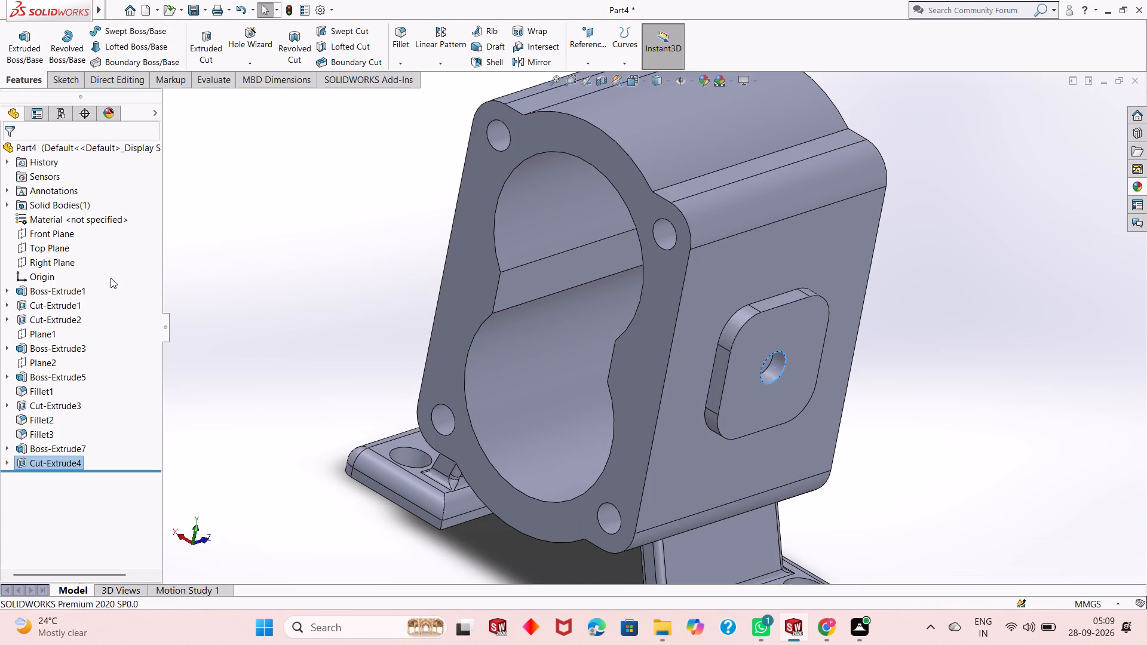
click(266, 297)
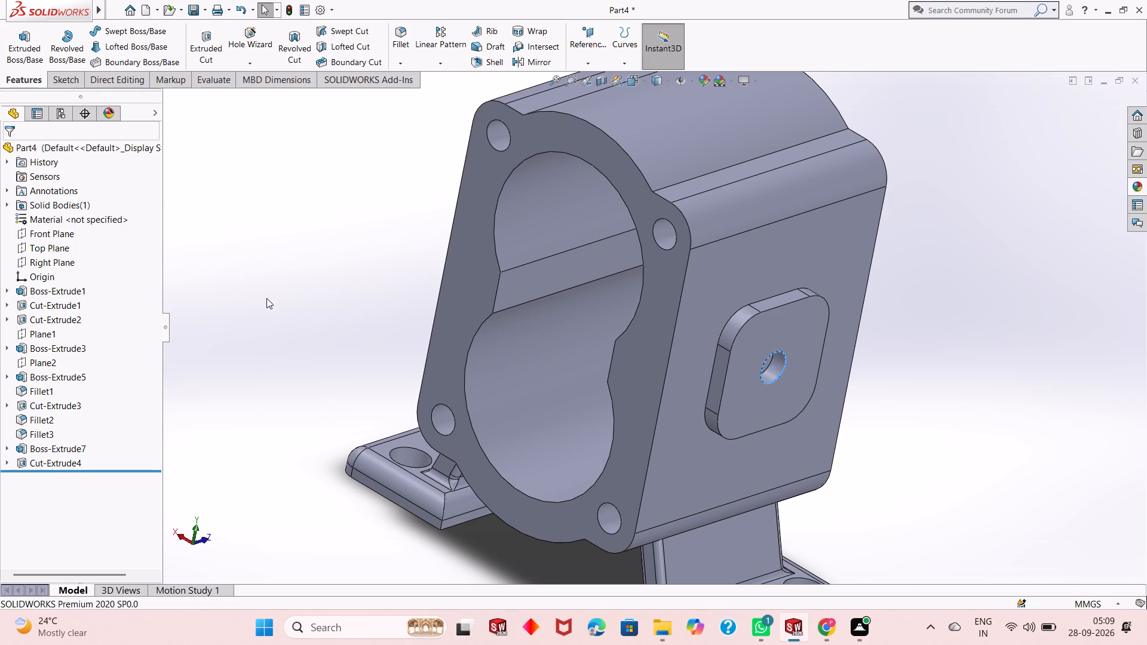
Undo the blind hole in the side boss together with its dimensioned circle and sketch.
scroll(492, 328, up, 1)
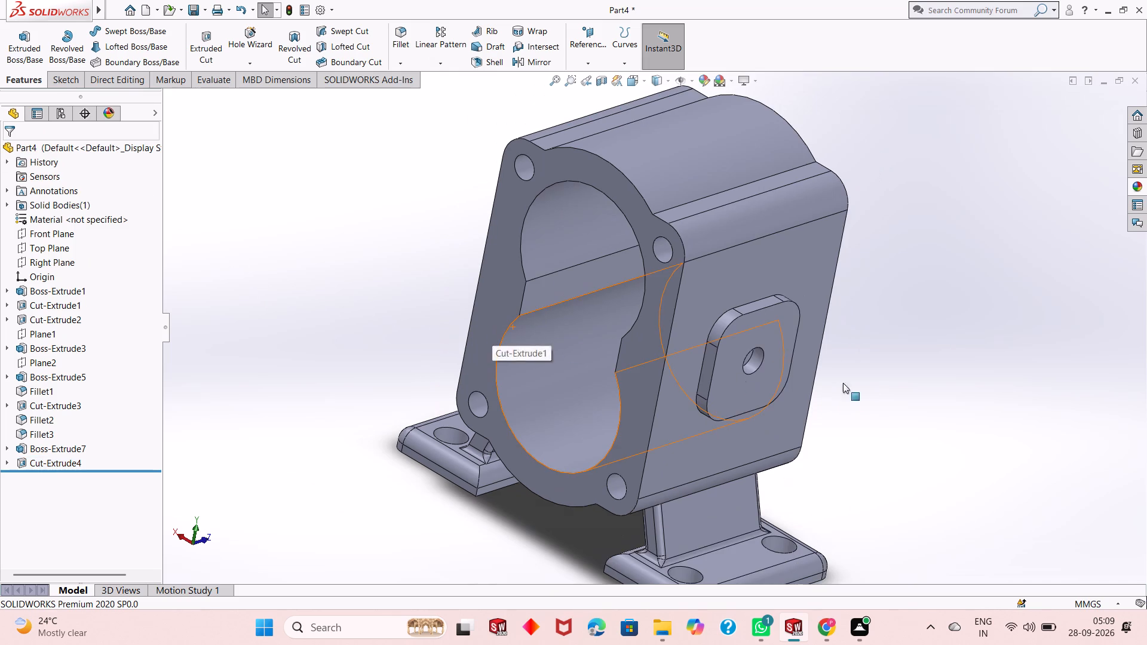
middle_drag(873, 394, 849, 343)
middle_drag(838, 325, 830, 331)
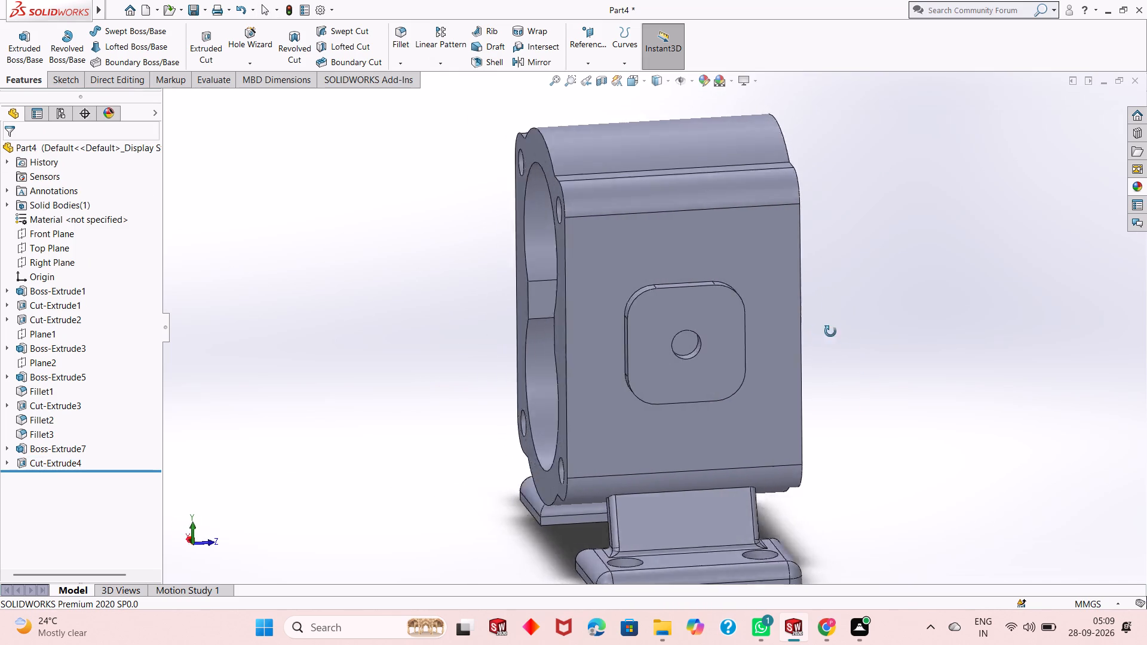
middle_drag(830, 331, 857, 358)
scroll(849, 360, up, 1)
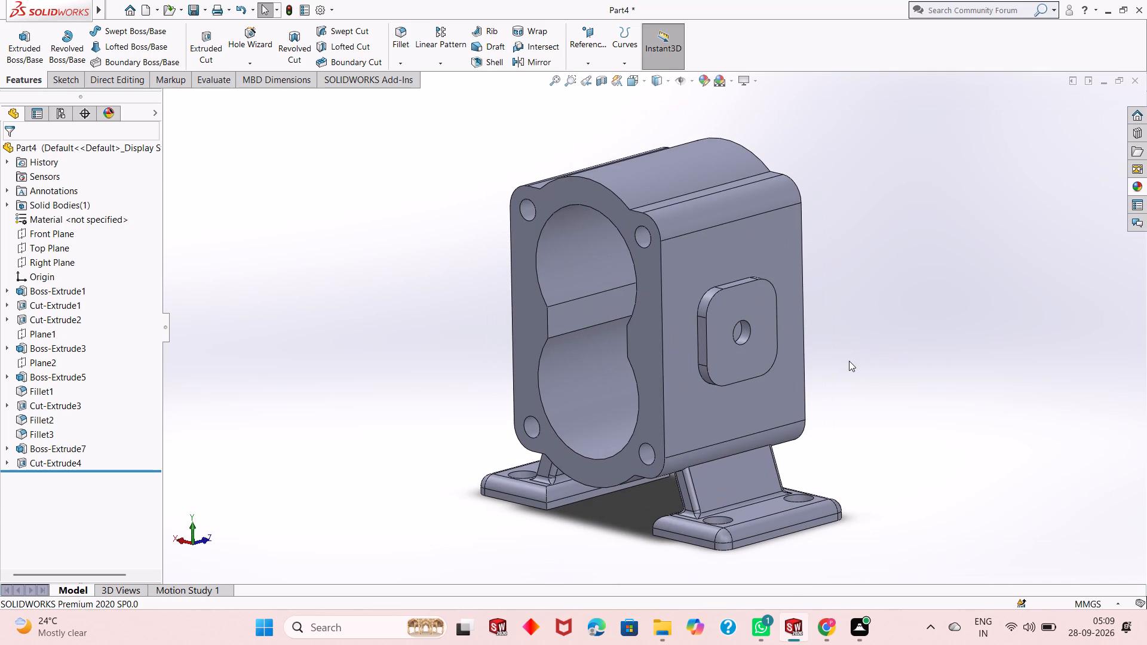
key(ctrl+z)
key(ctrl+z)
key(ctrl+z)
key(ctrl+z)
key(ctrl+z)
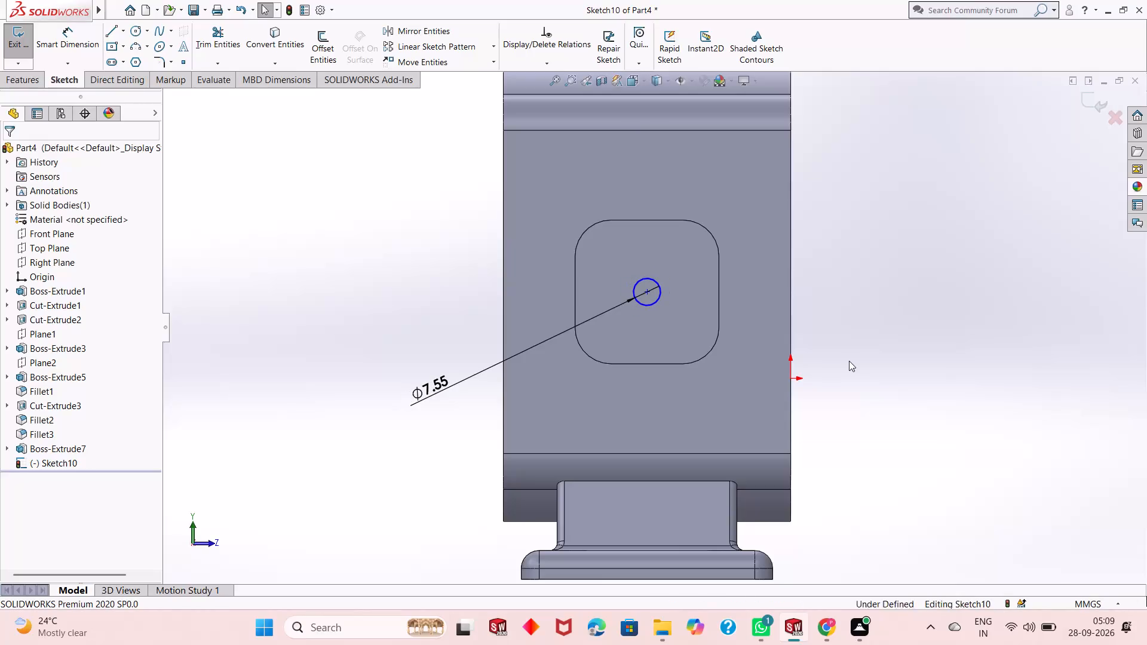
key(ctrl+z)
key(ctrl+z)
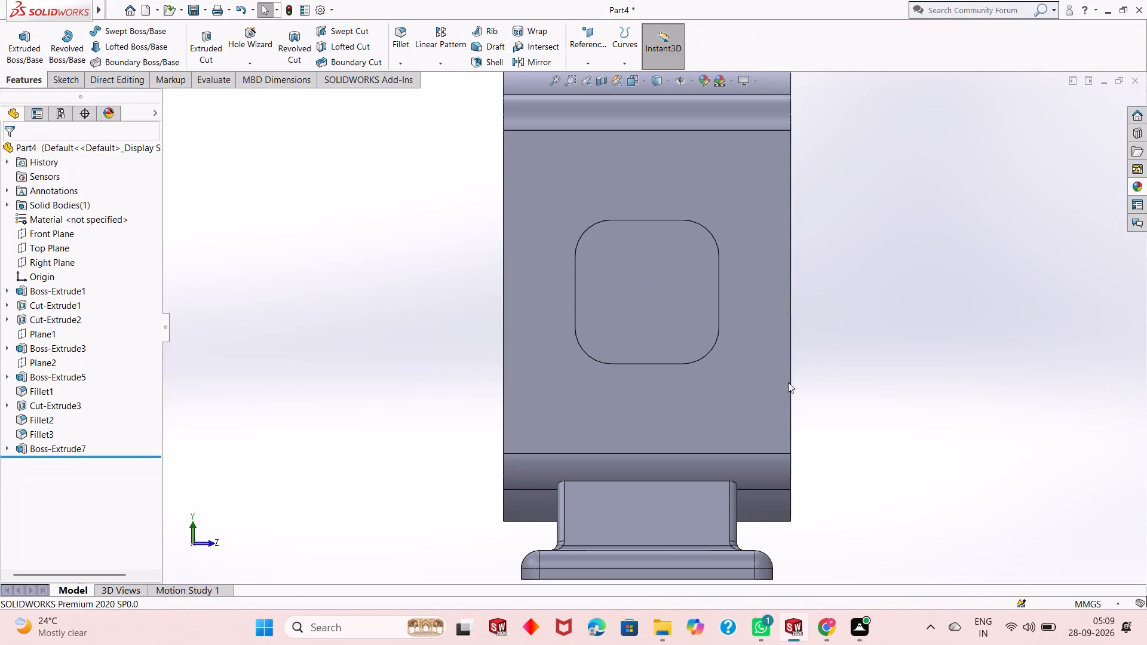
Sketch a centre rectangle about 44 by 36 mm on the body's flat side face opposite the existing square boss.
middle_drag(693, 343, 774, 354)
scroll(772, 354, up, 1)
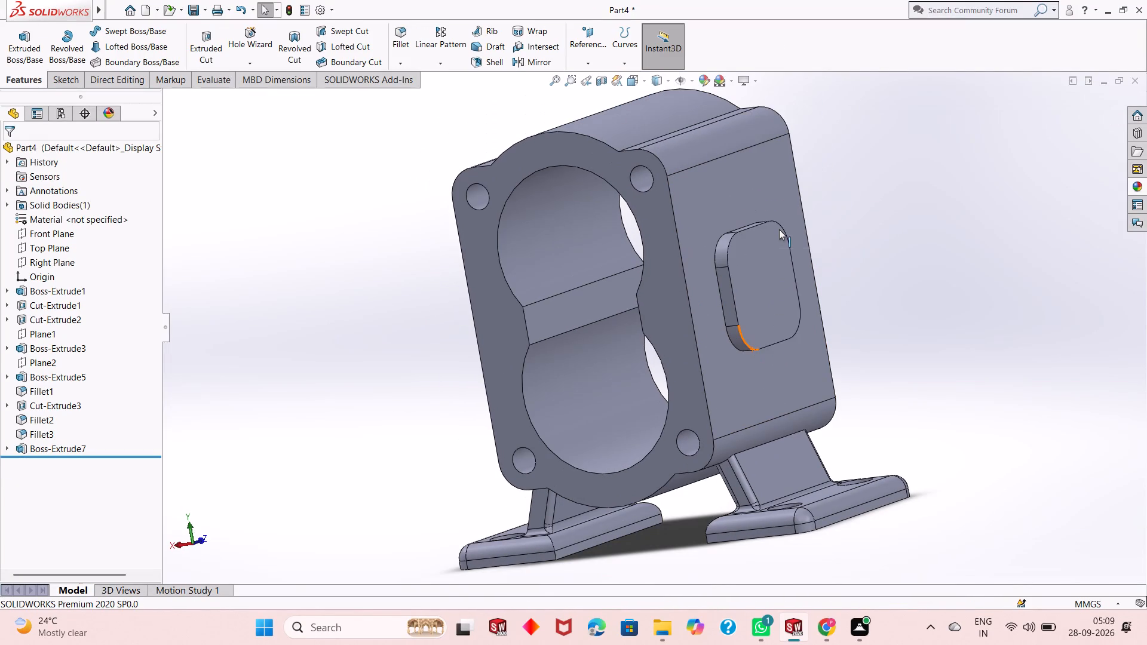
middle_drag(875, 379, 961, 325)
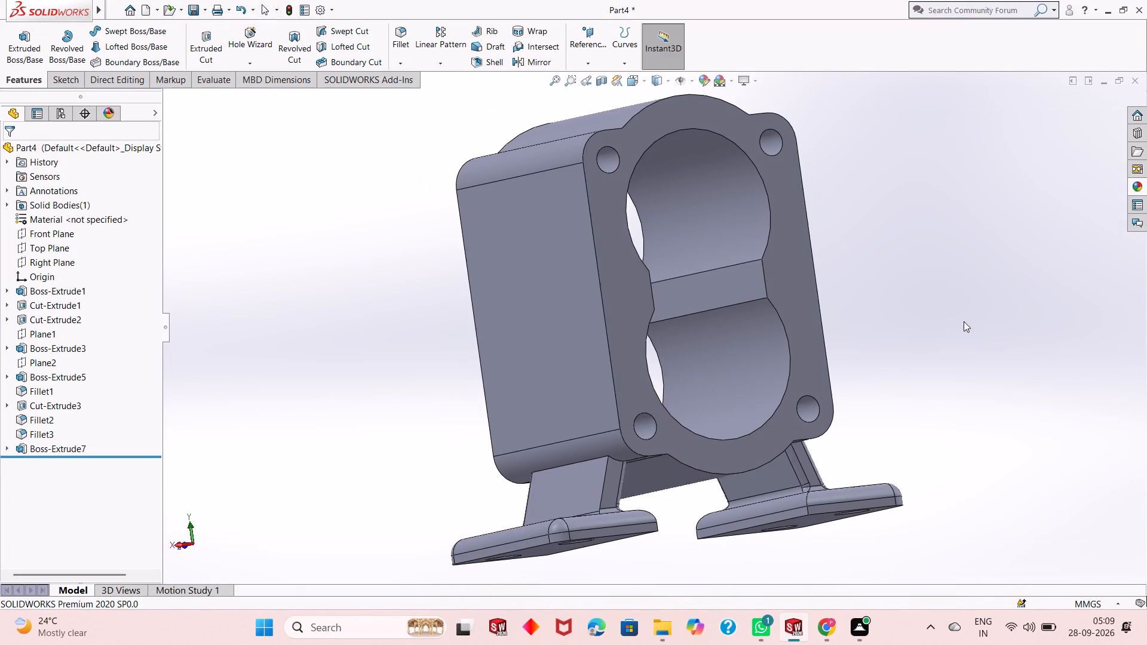
click(550, 295)
click(602, 257)
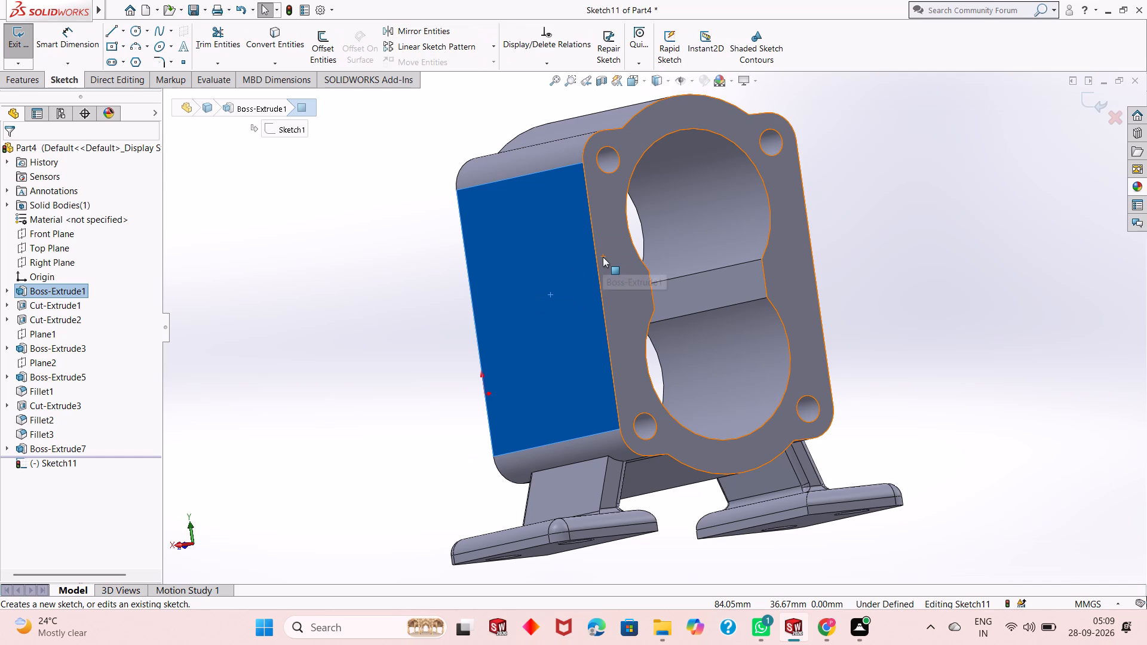
key(ctrl+8)
key(Escape)
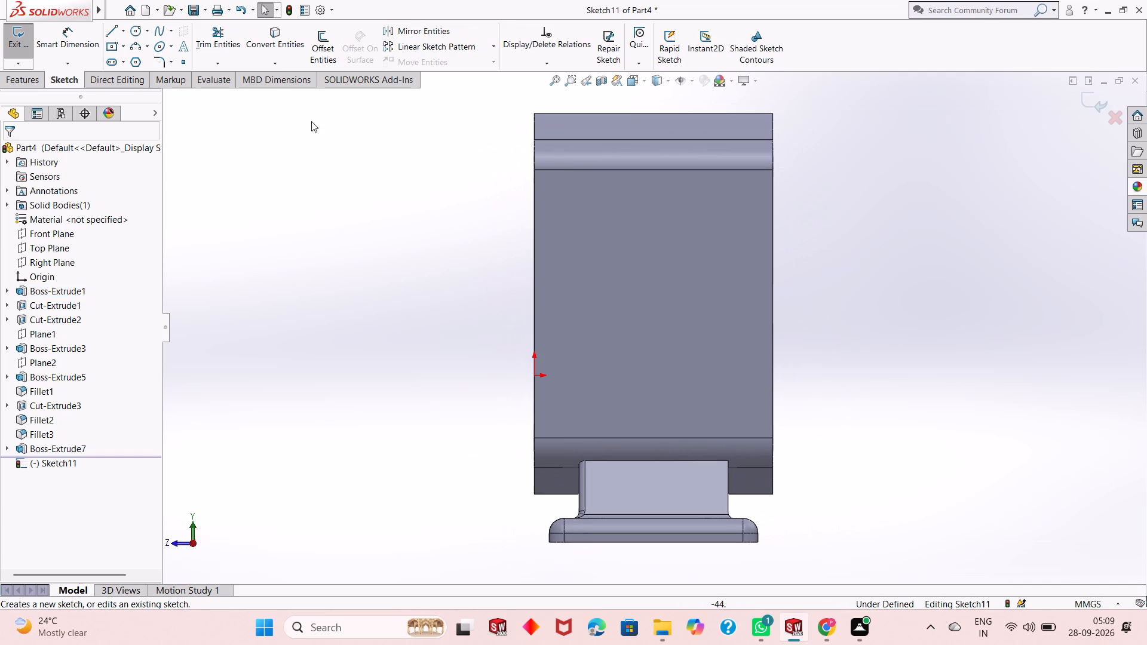
click(111, 49)
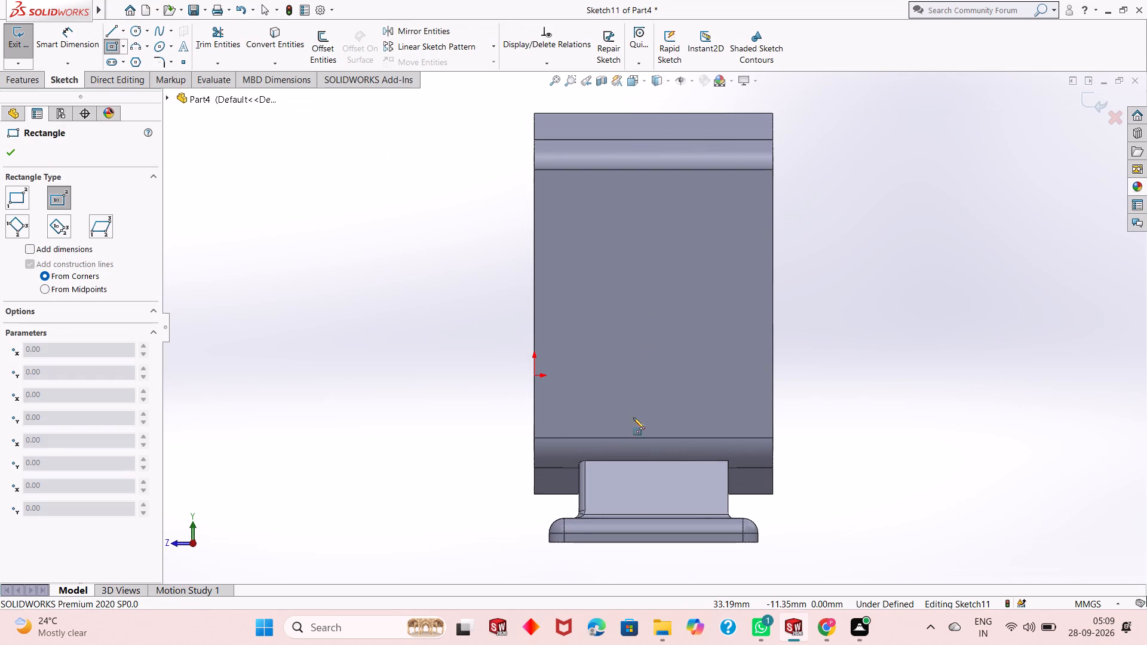
click(648, 302)
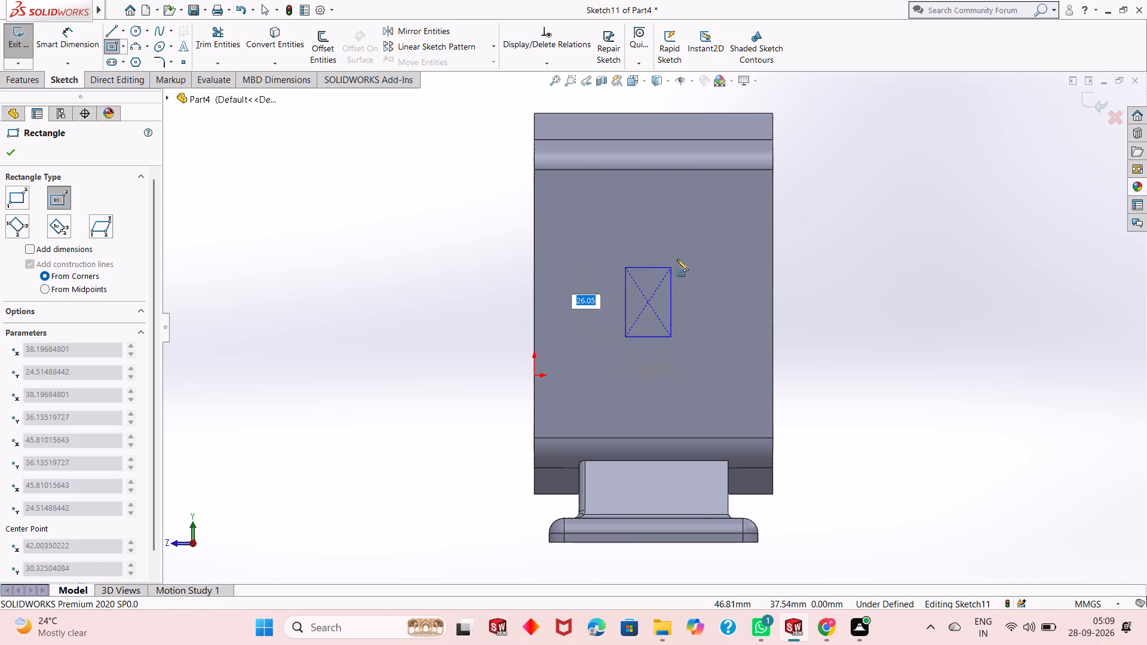
click(713, 248)
right_click(430, 250)
click(457, 265)
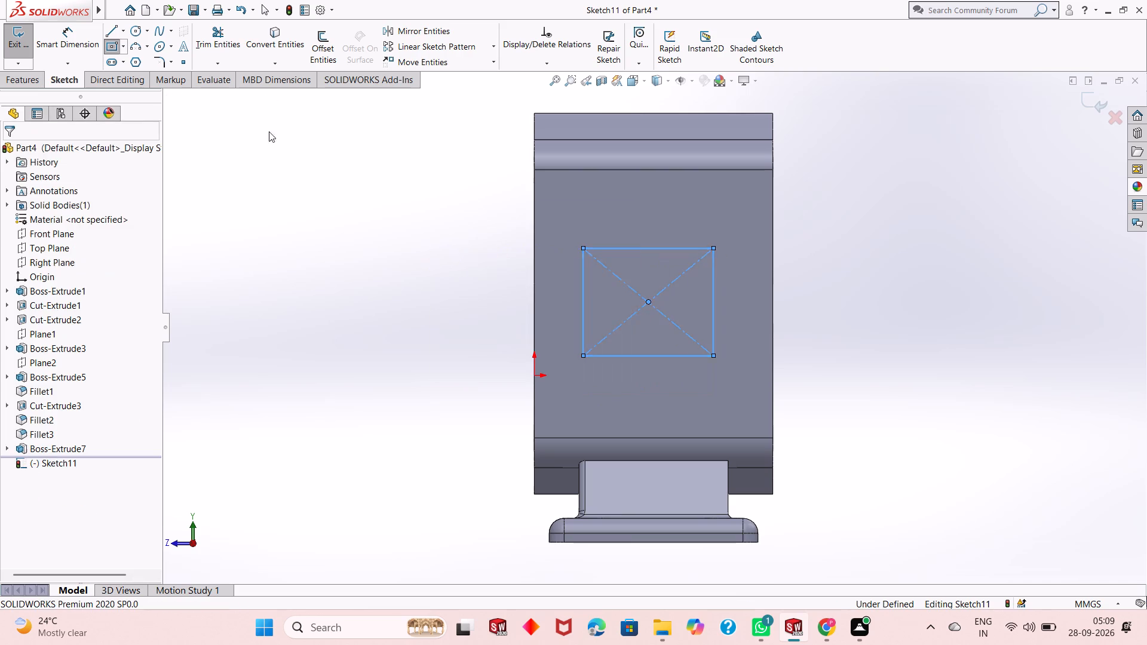
Dimension the rectangle to 40 mm wide and 40 mm high.
click(90, 50)
click(644, 353)
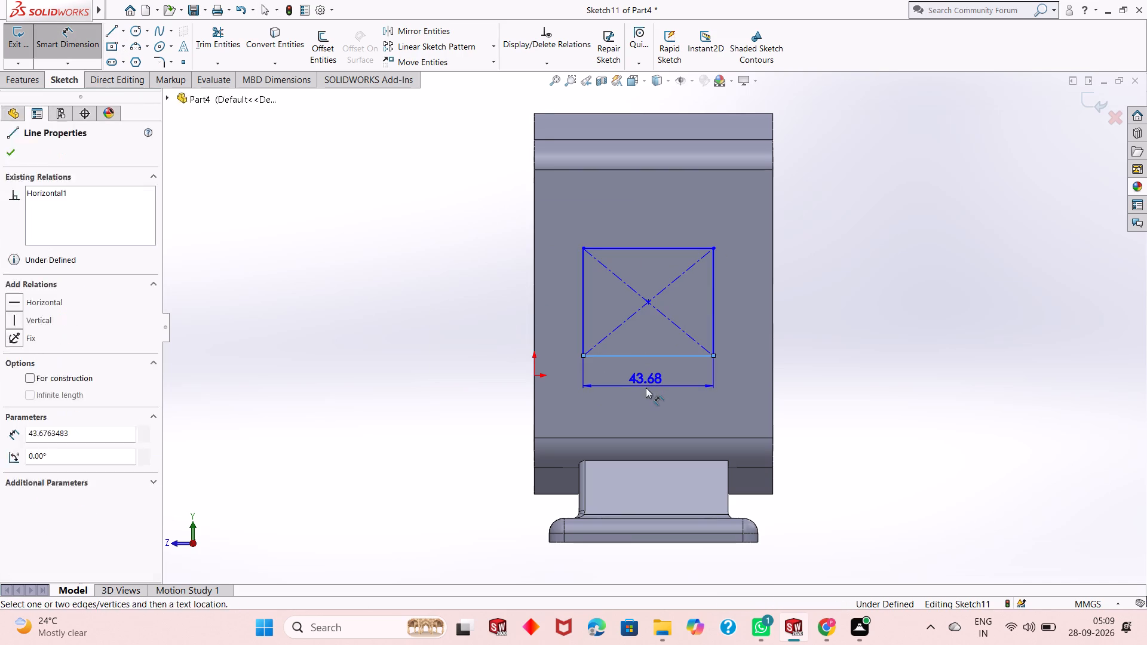
click(645, 386)
text(40)
key(Return)
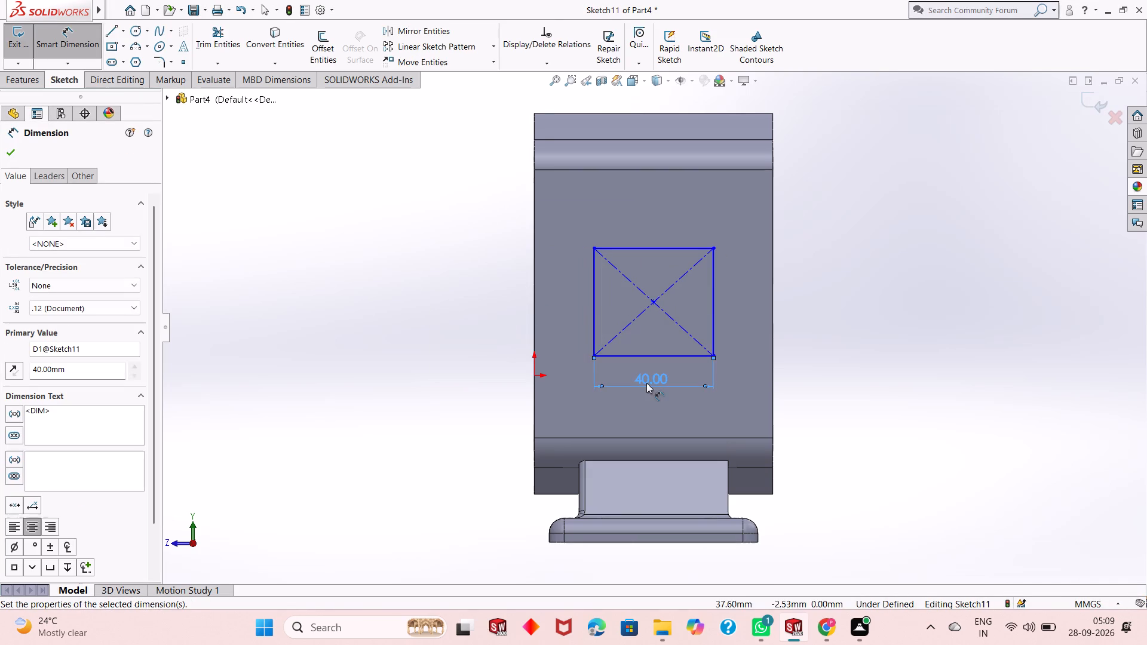
drag(708, 330, 715, 331)
click(705, 335)
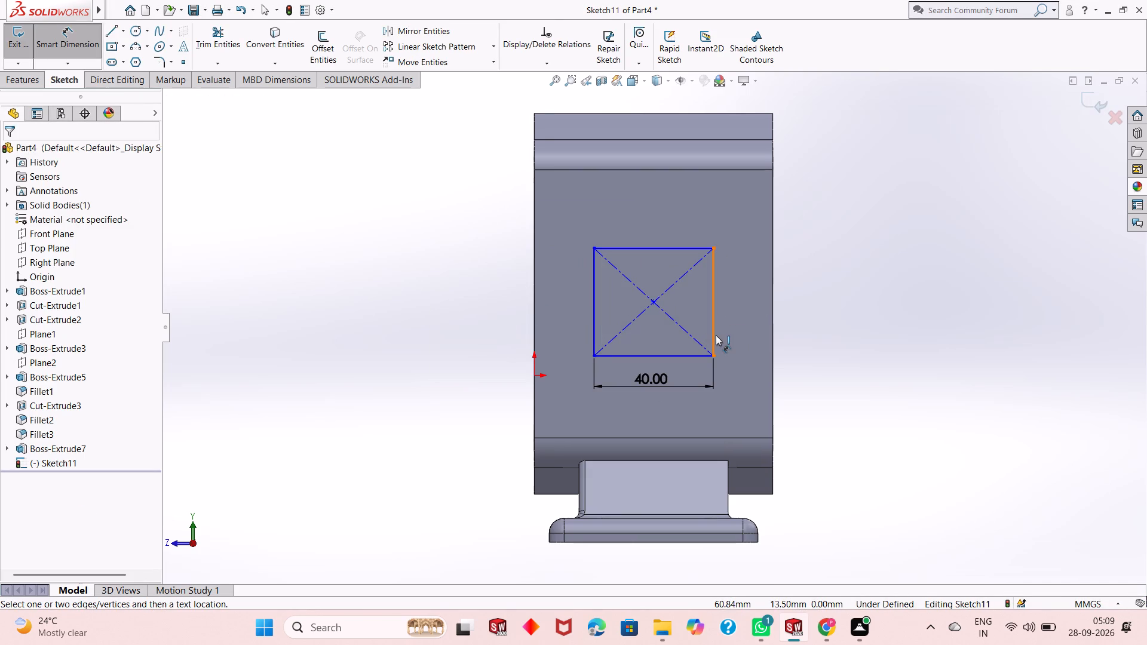
click(716, 335)
click(808, 315)
text(40)
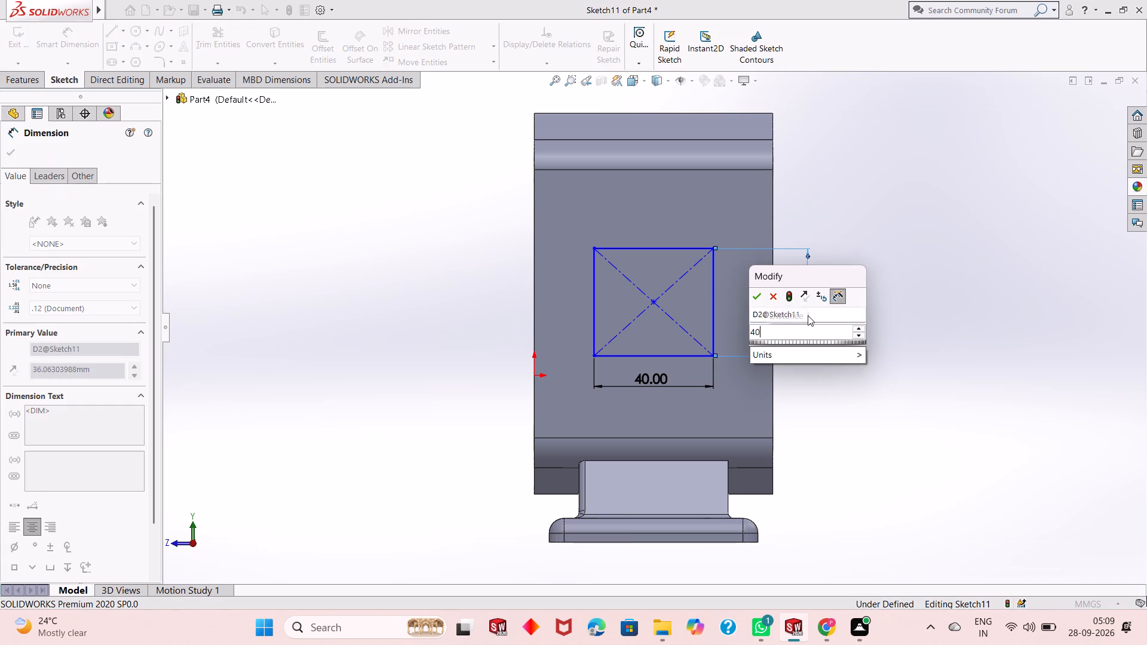
key(Return)
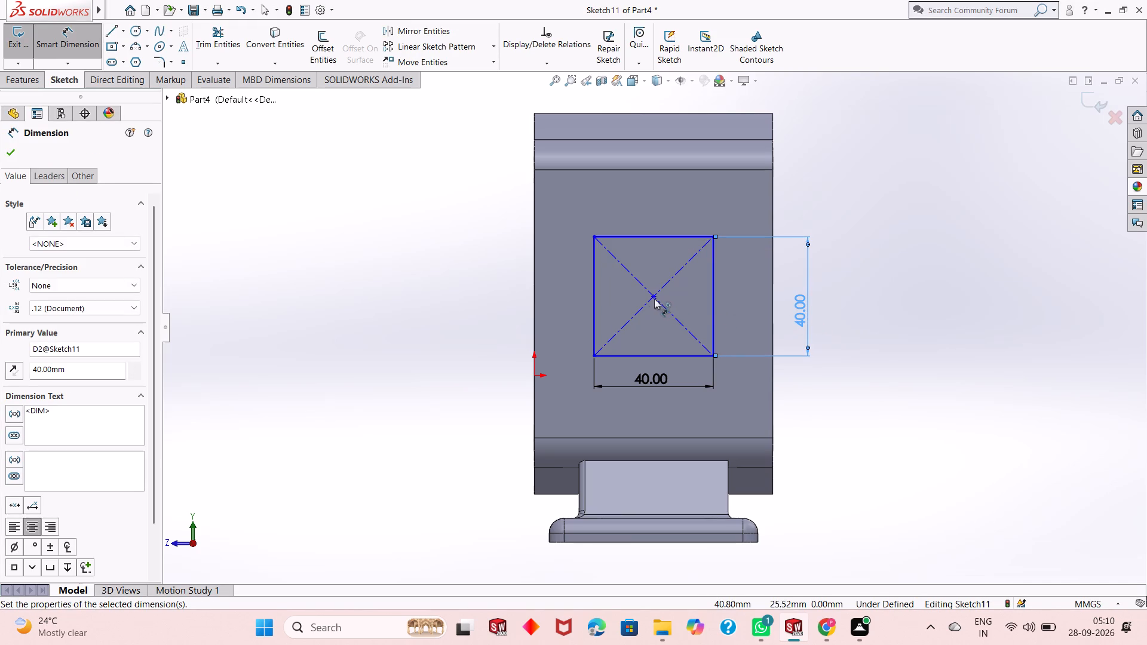
Locate the square's centre 40 mm from the face's vertical edge and 80 mm above the foot plate's bottom edge.
click(652, 296)
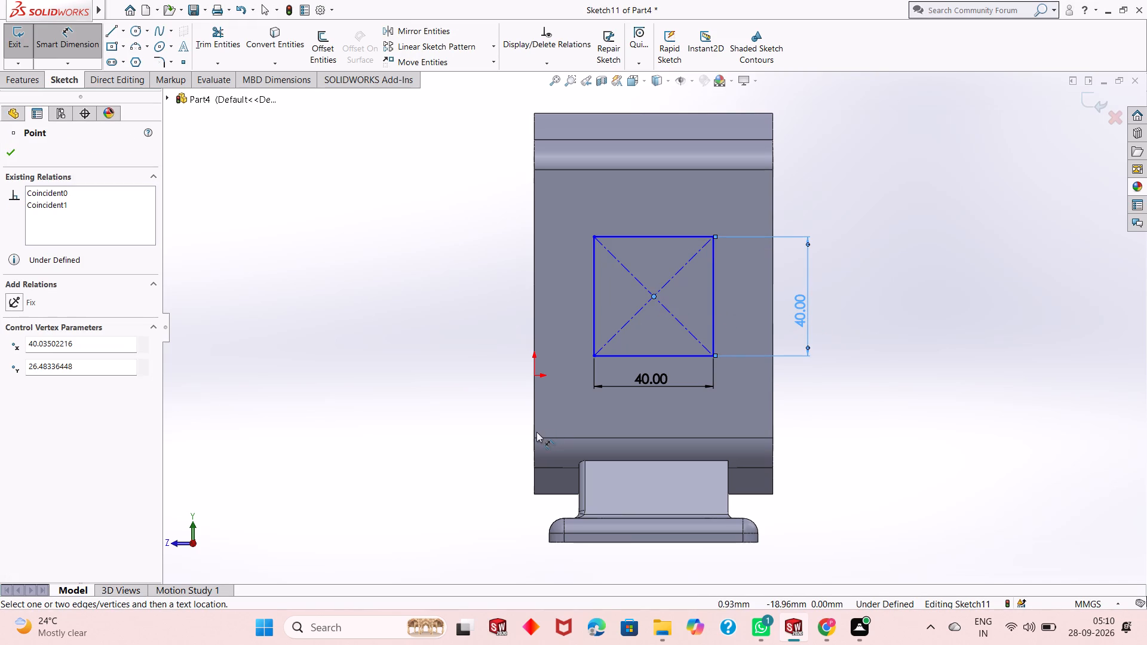
click(533, 415)
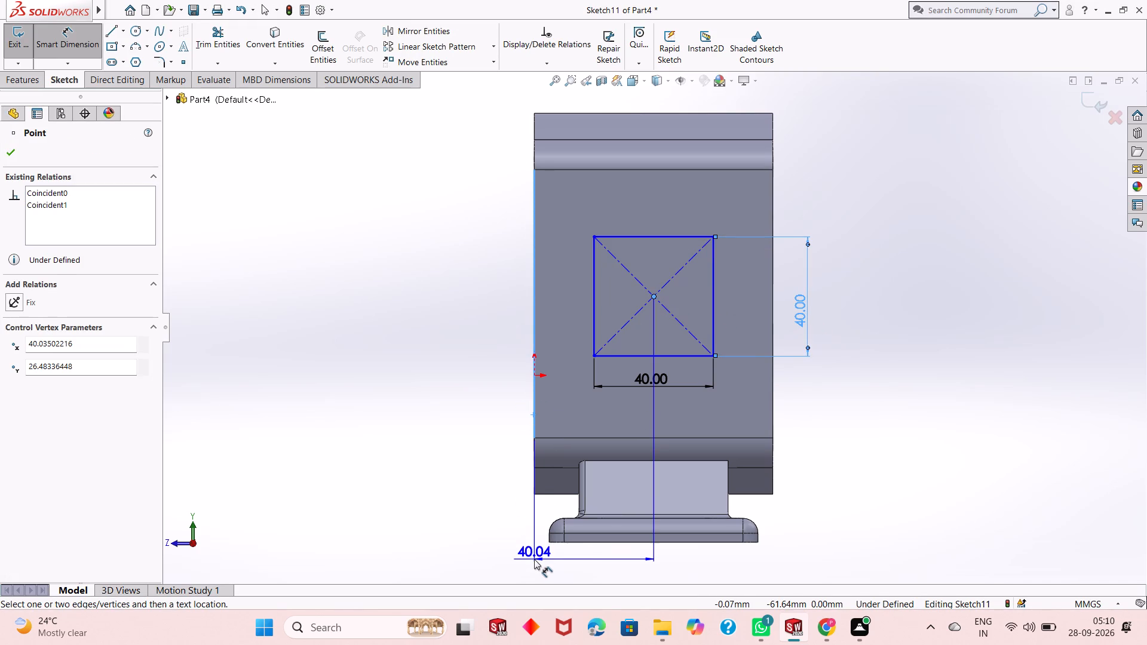
click(534, 559)
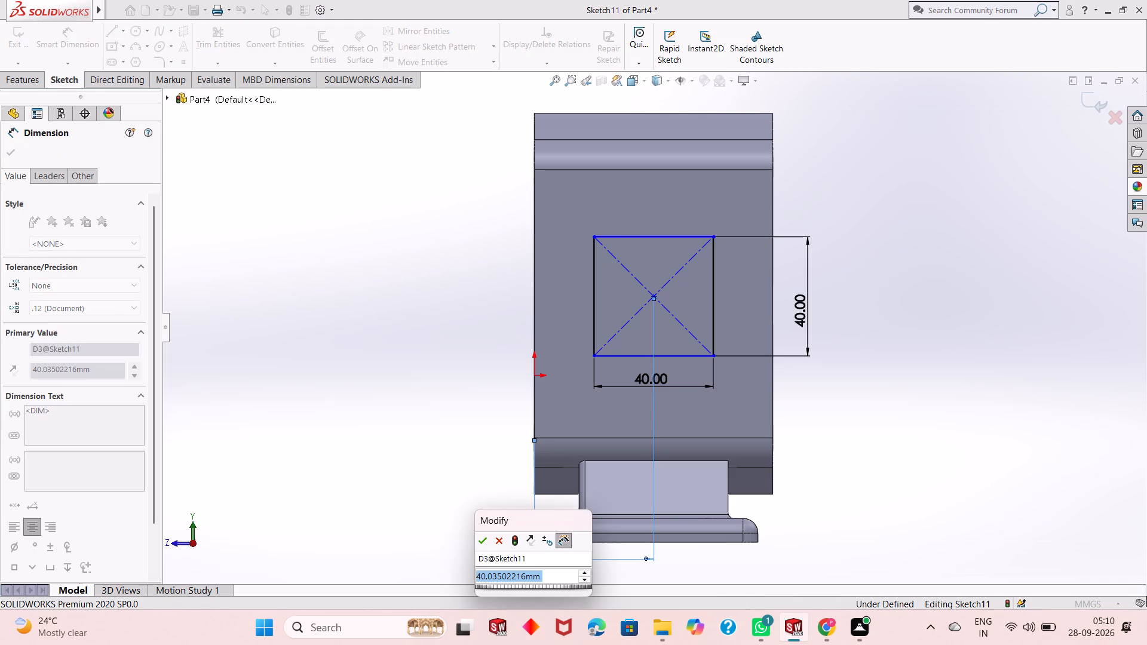
text(40)
key(Return)
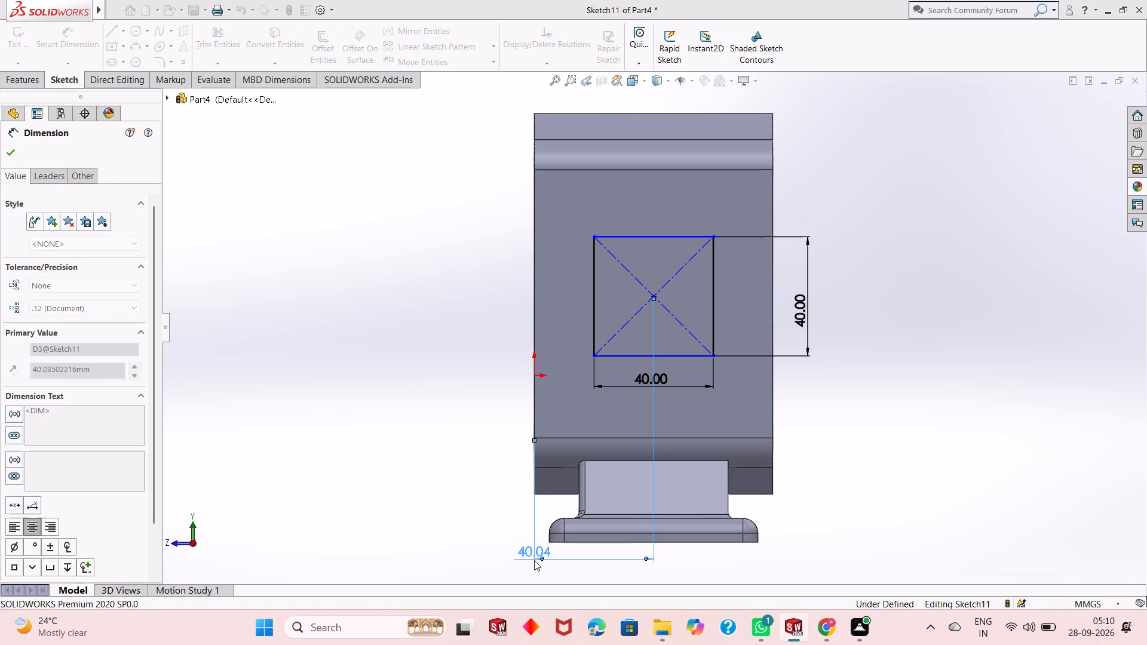
click(653, 296)
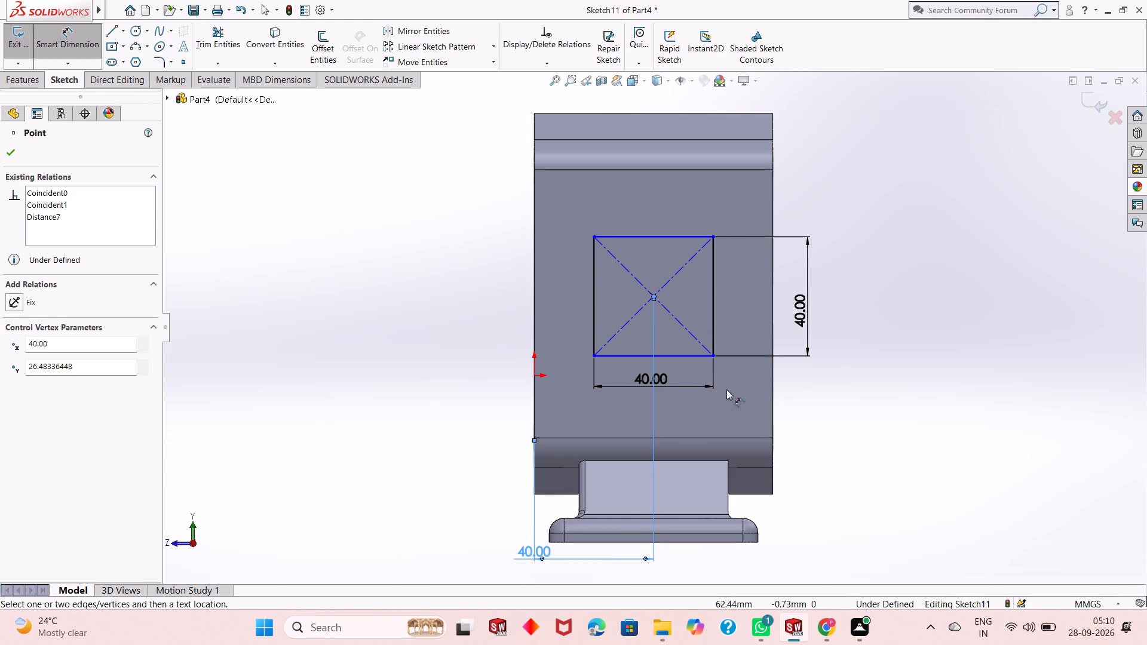
click(731, 544)
click(909, 522)
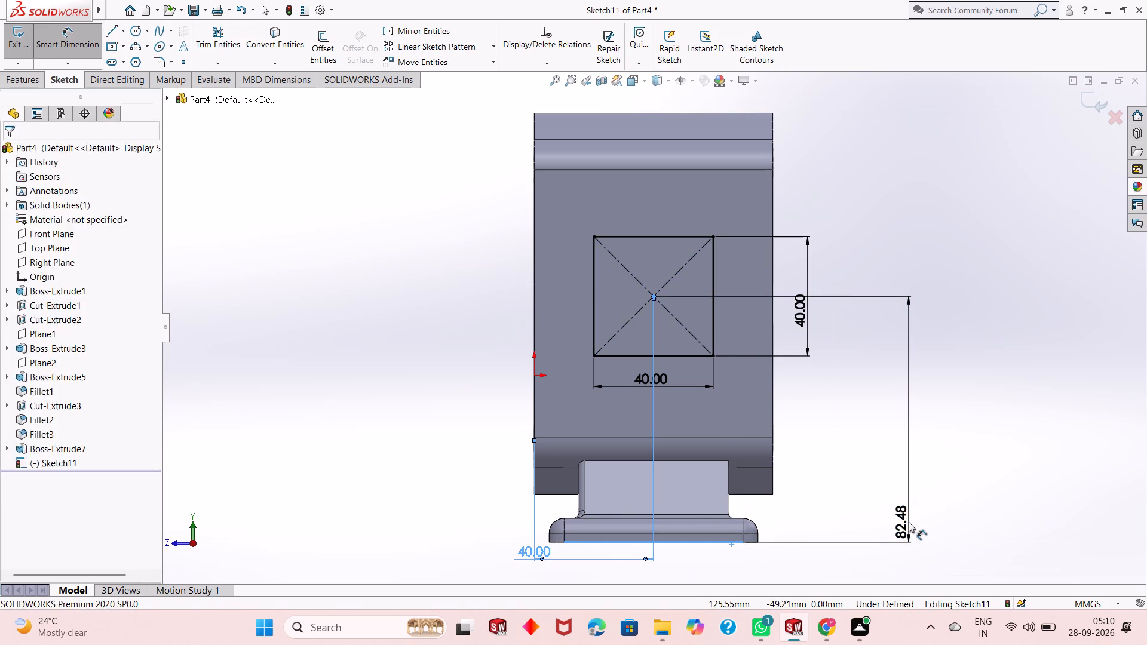
text(80)
key(Return)
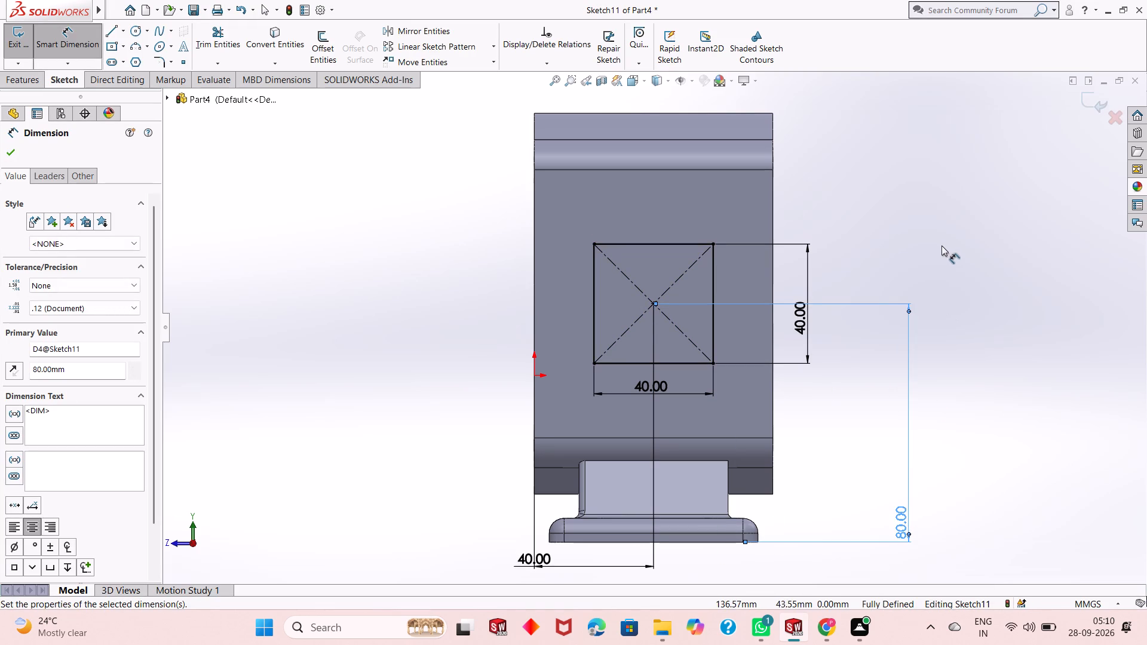
right_click(941, 245)
click(956, 279)
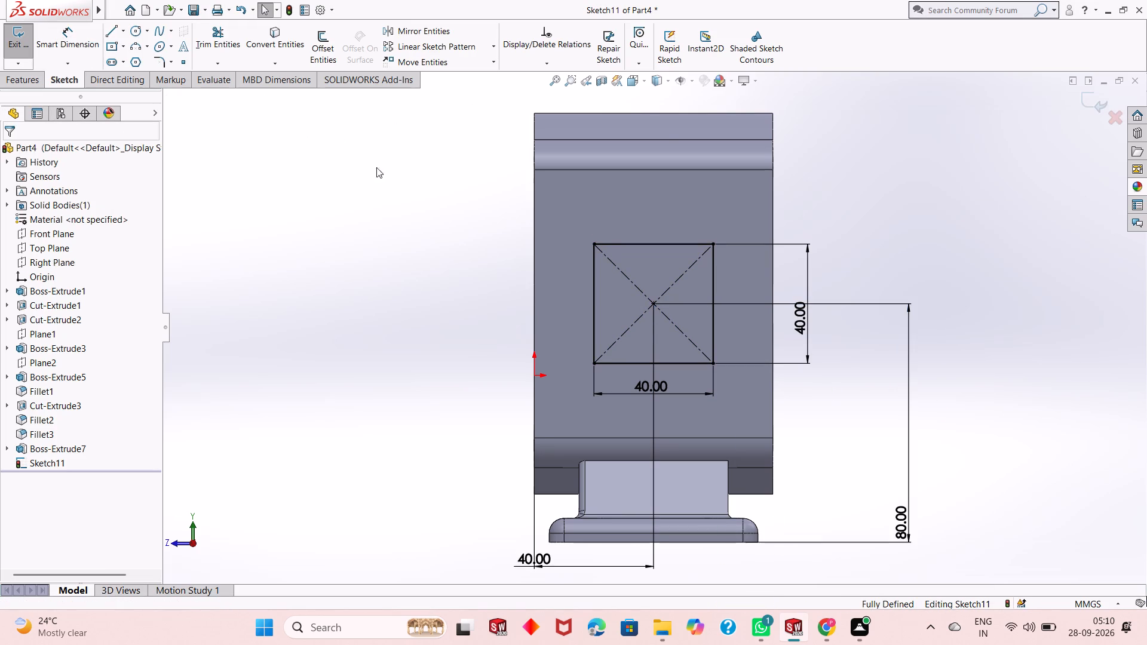
Round all four corners of the square with 10 mm sketch fillets.
click(155, 58)
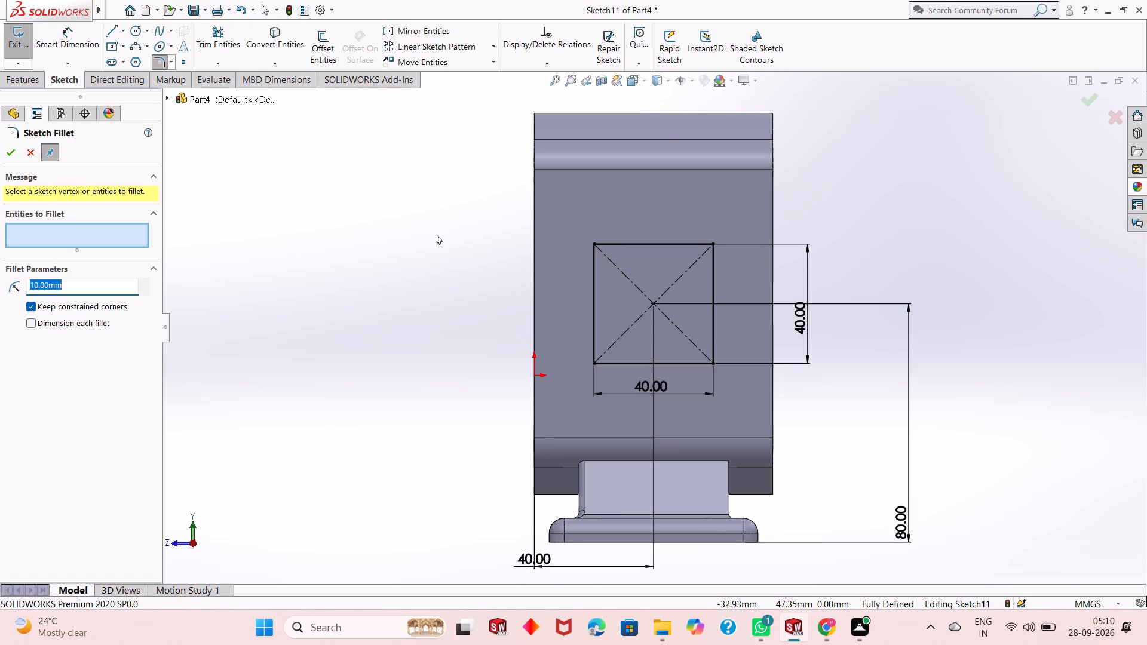
click(594, 245)
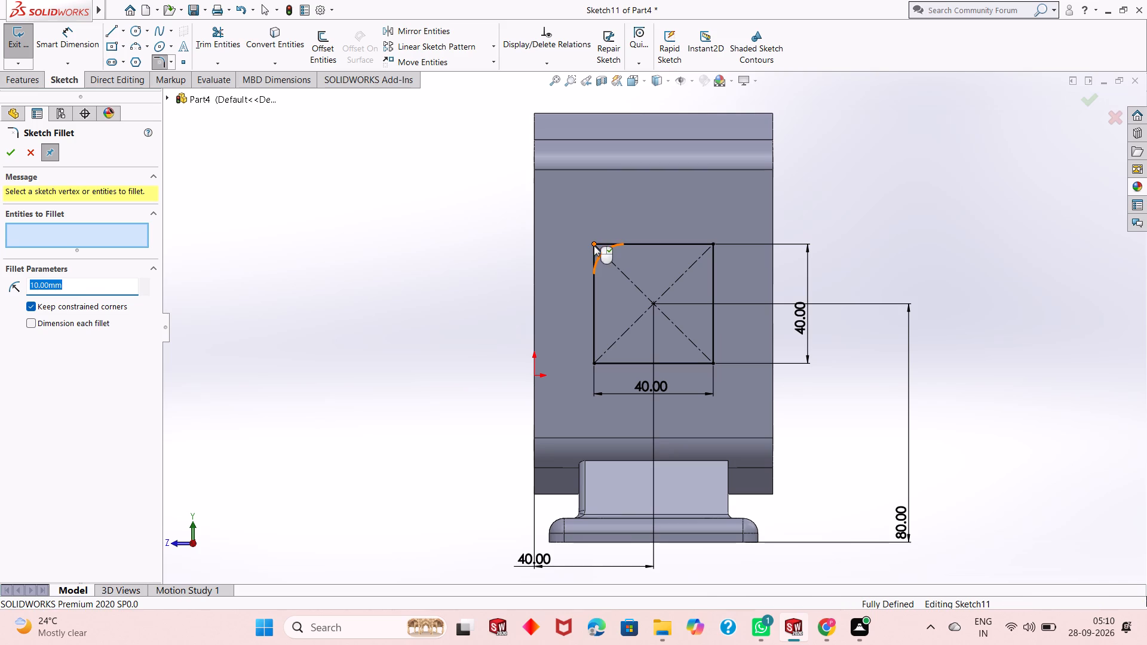
click(713, 245)
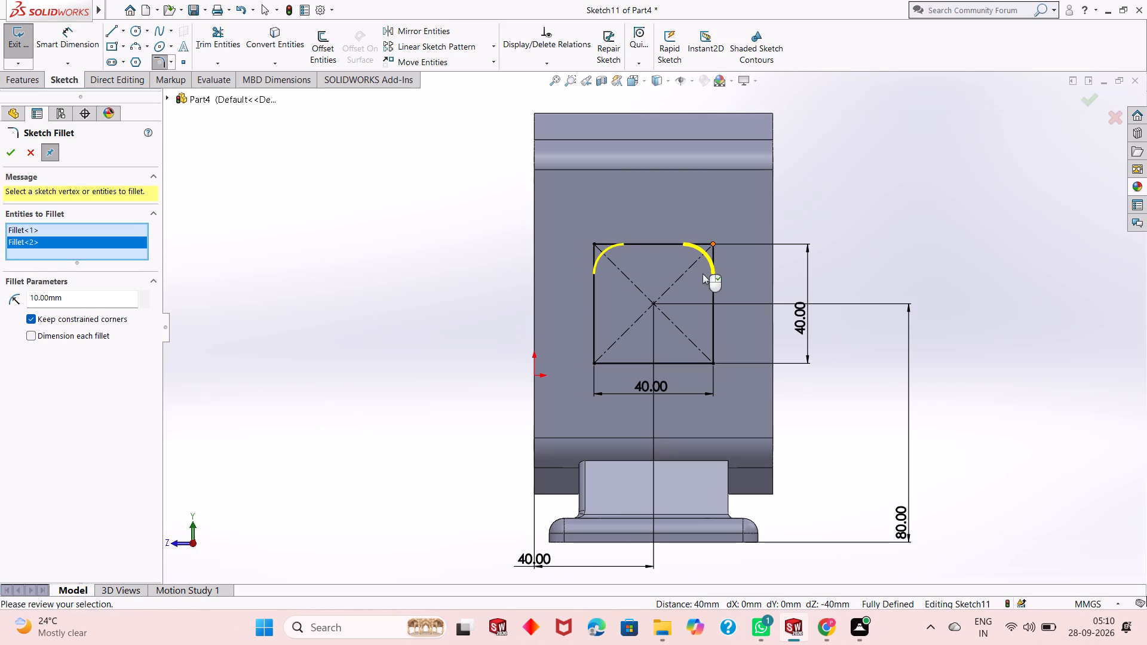
click(713, 365)
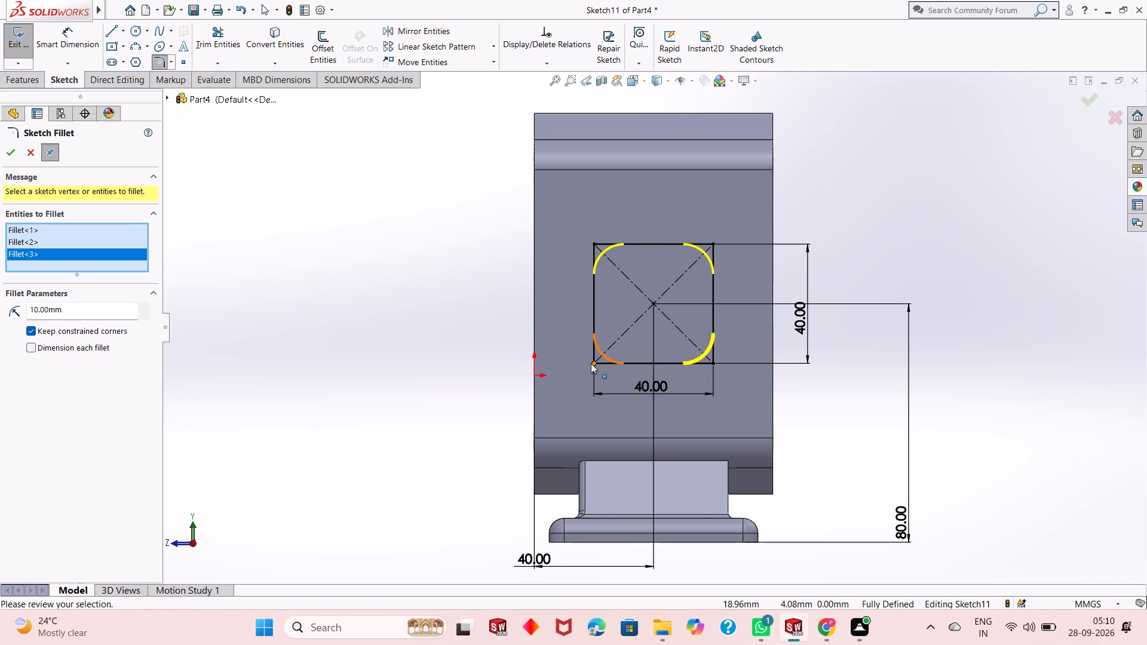
click(591, 363)
right_click(870, 236)
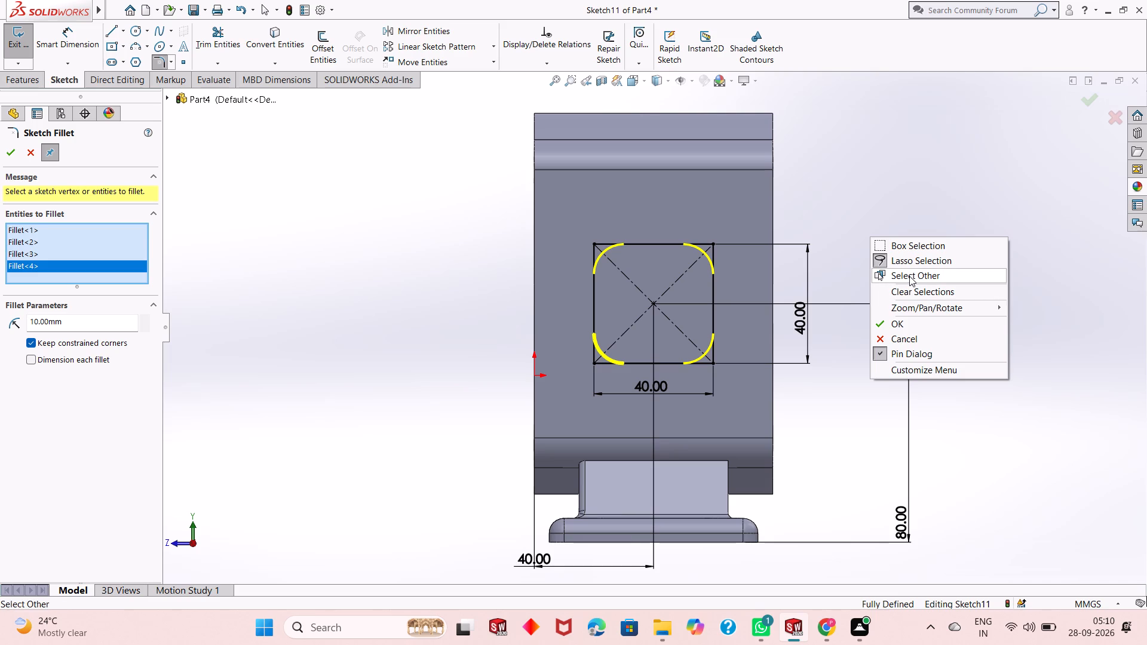
click(930, 200)
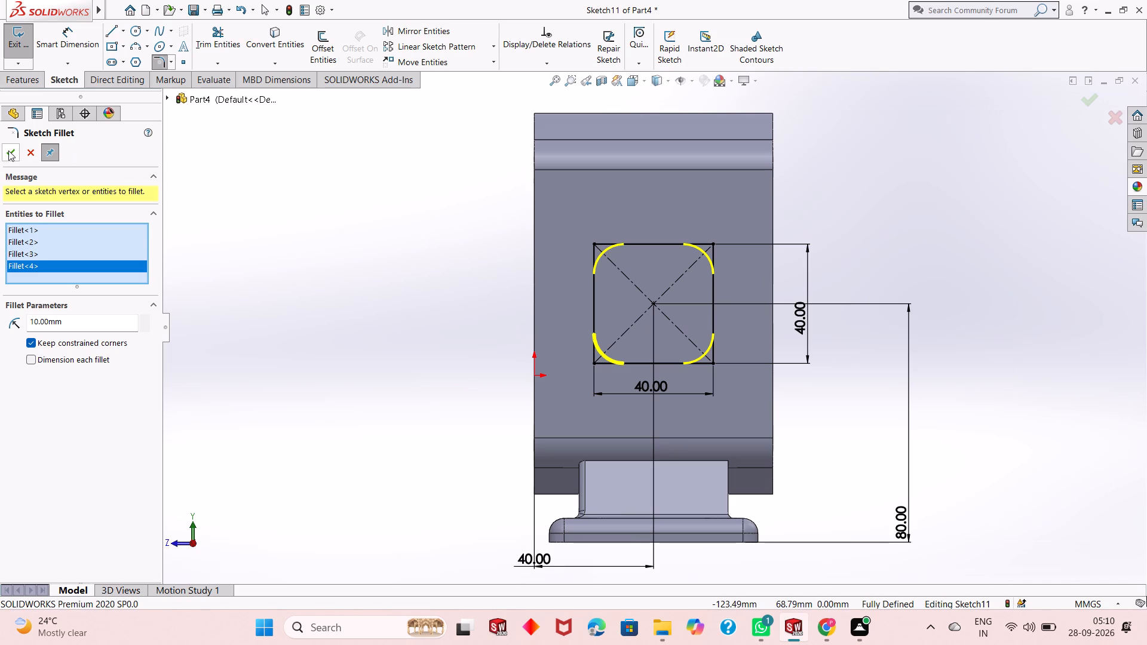
click(7, 155)
middle_drag(656, 333, 710, 337)
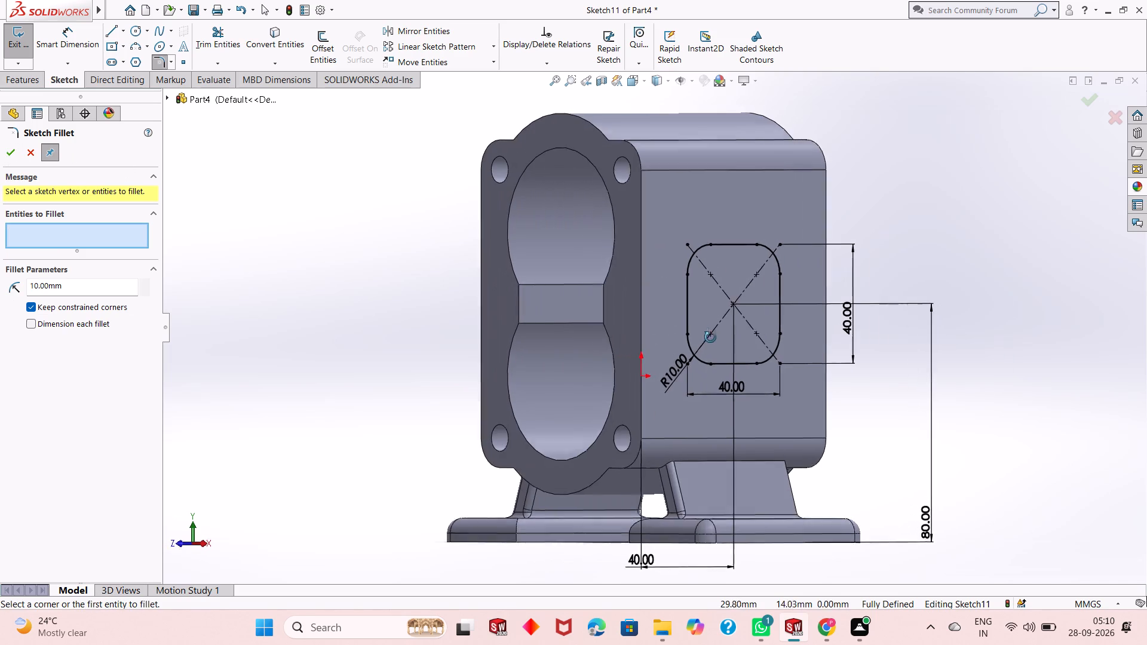
middle_drag(710, 337, 714, 354)
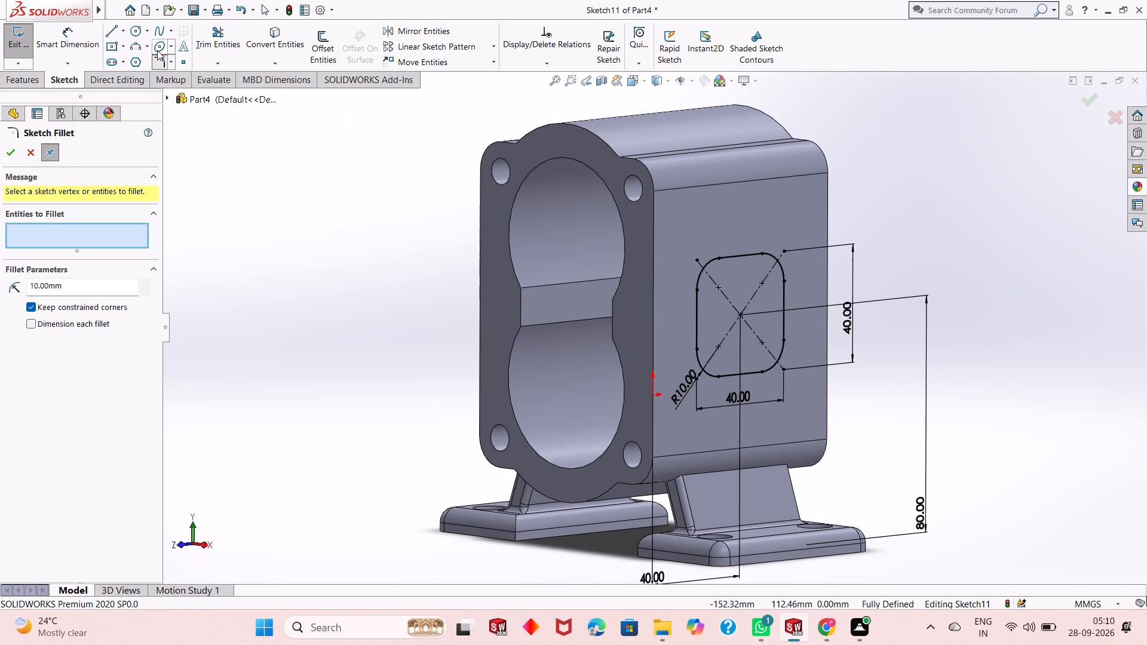
click(1, 150)
click(7, 150)
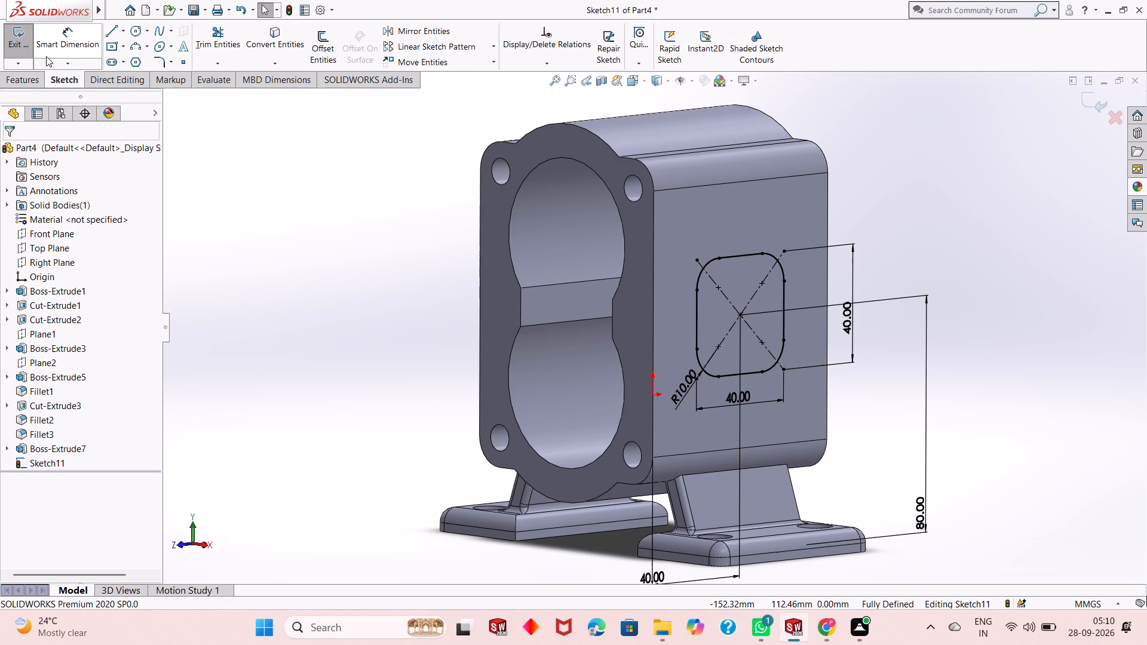
Extrude the rounded square as a 5 mm blind boss merged with the body.
click(17, 82)
click(27, 48)
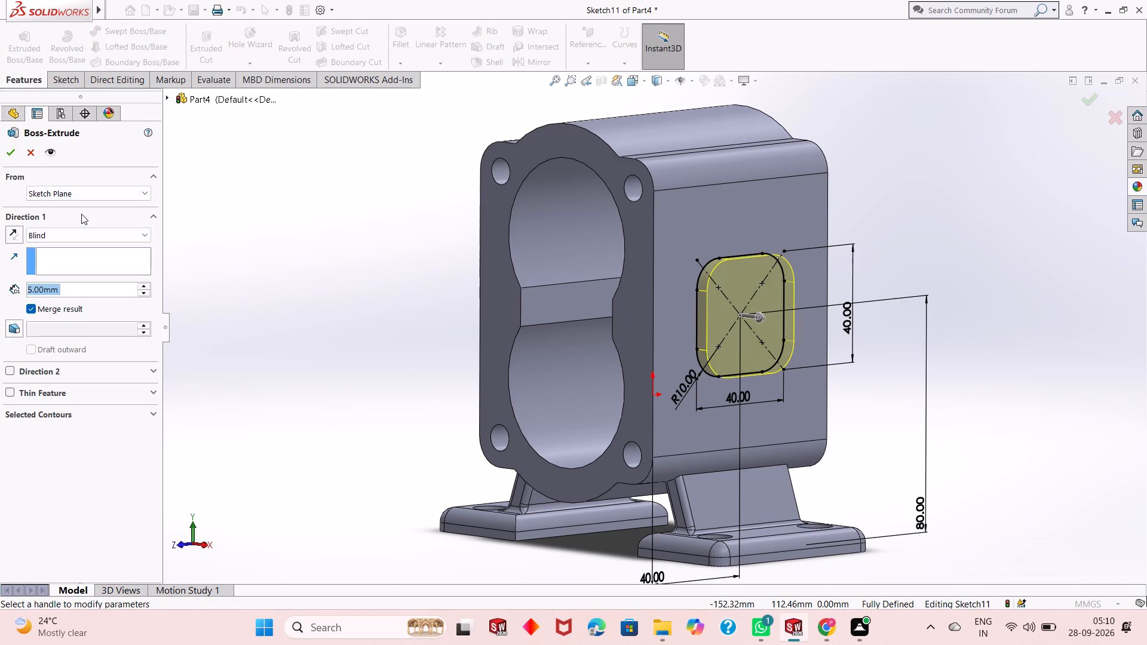
click(11, 153)
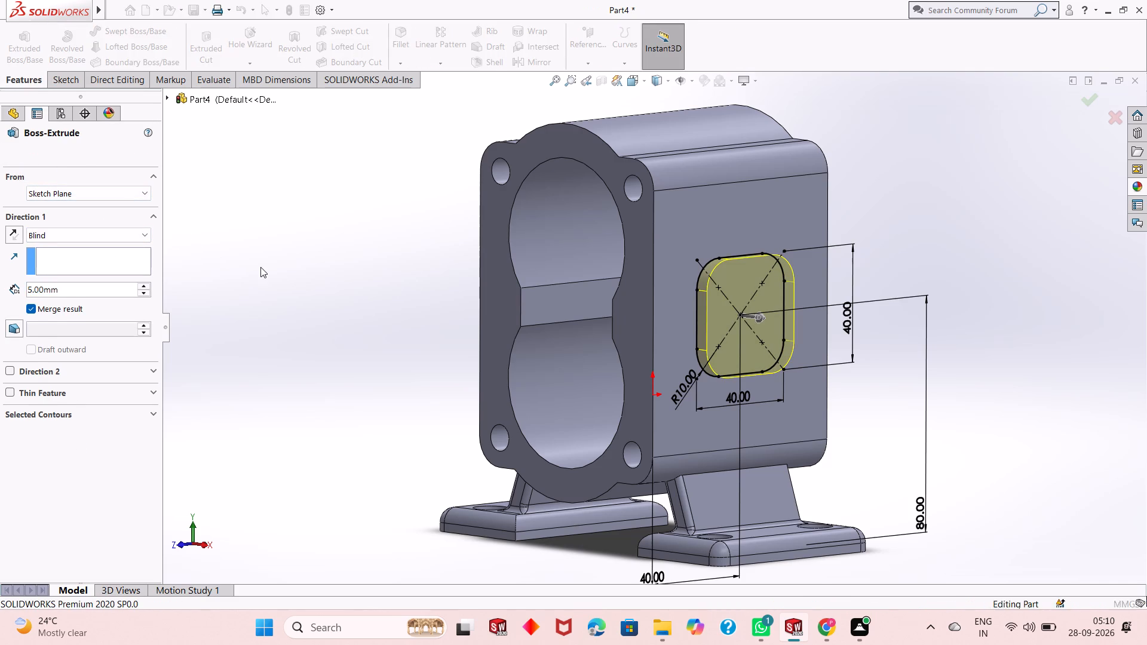
click(260, 267)
Start a sketch on the rounded boss's outer face and draw a circle of about 3.5 mm radius at its centre.
click(743, 321)
click(787, 291)
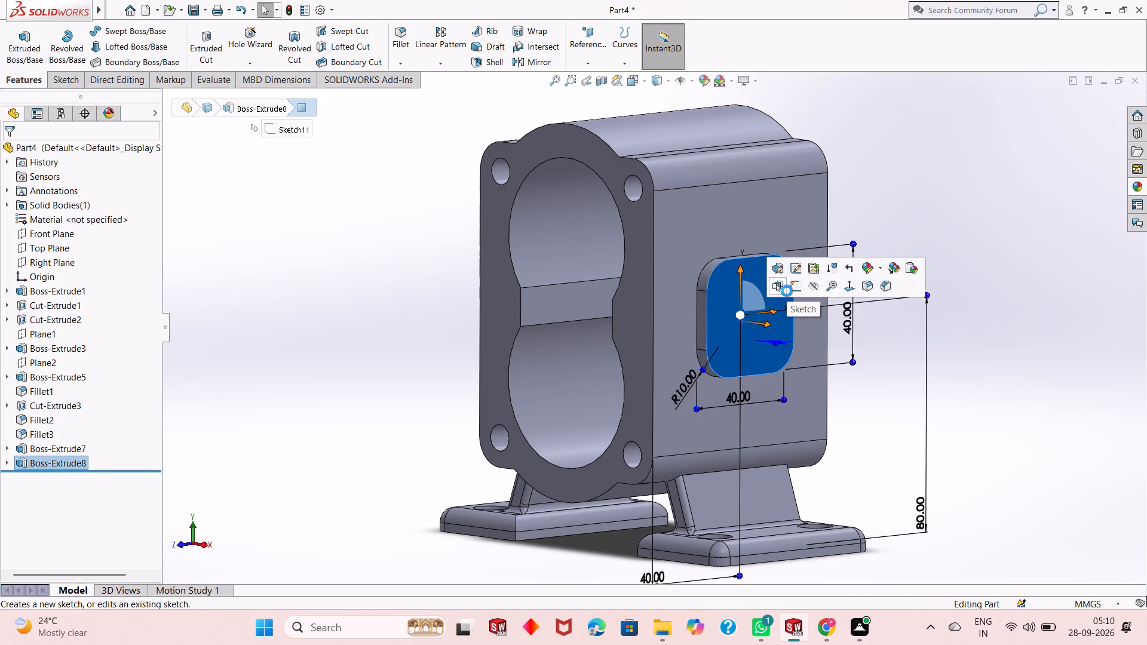
key(ctrl+8)
key(Escape)
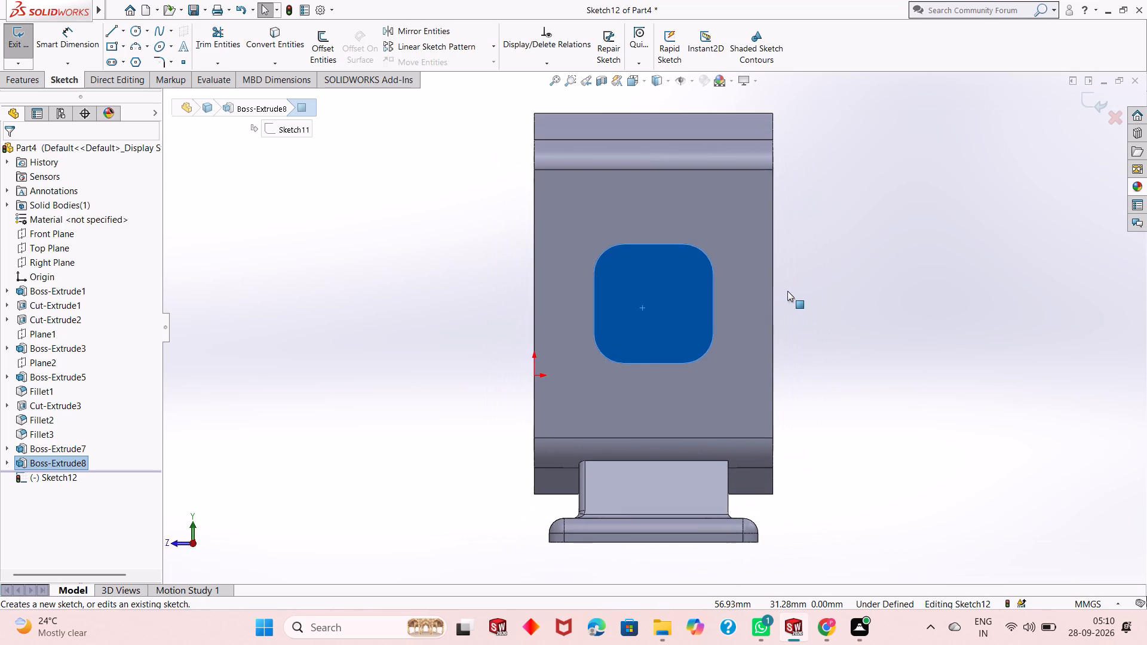
key(Escape)
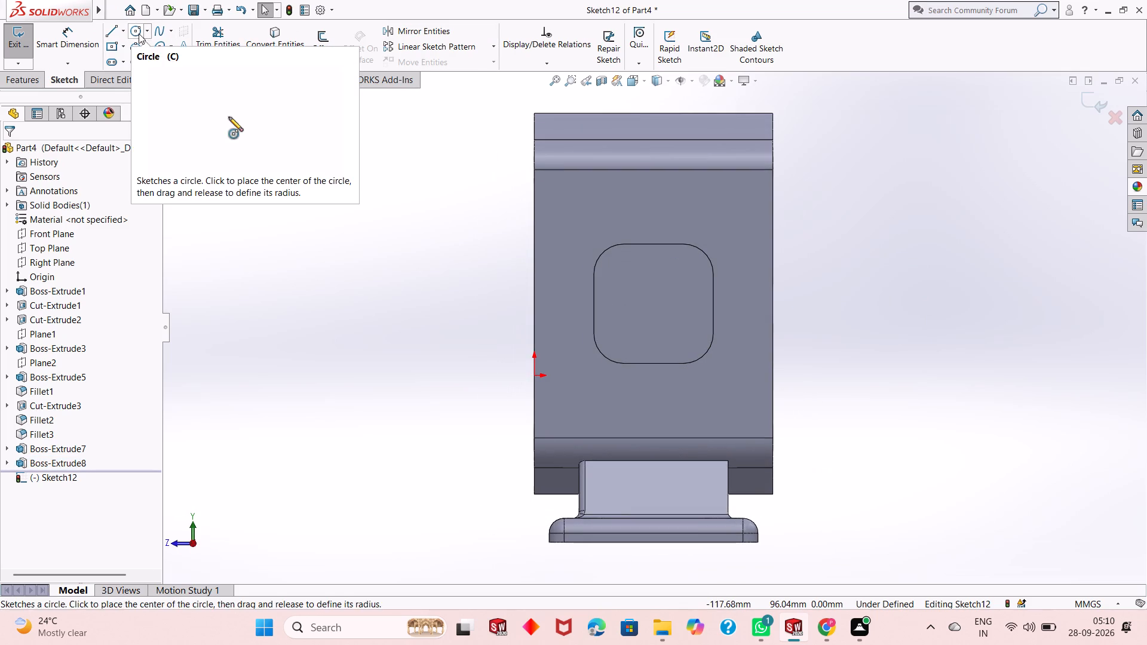
click(137, 33)
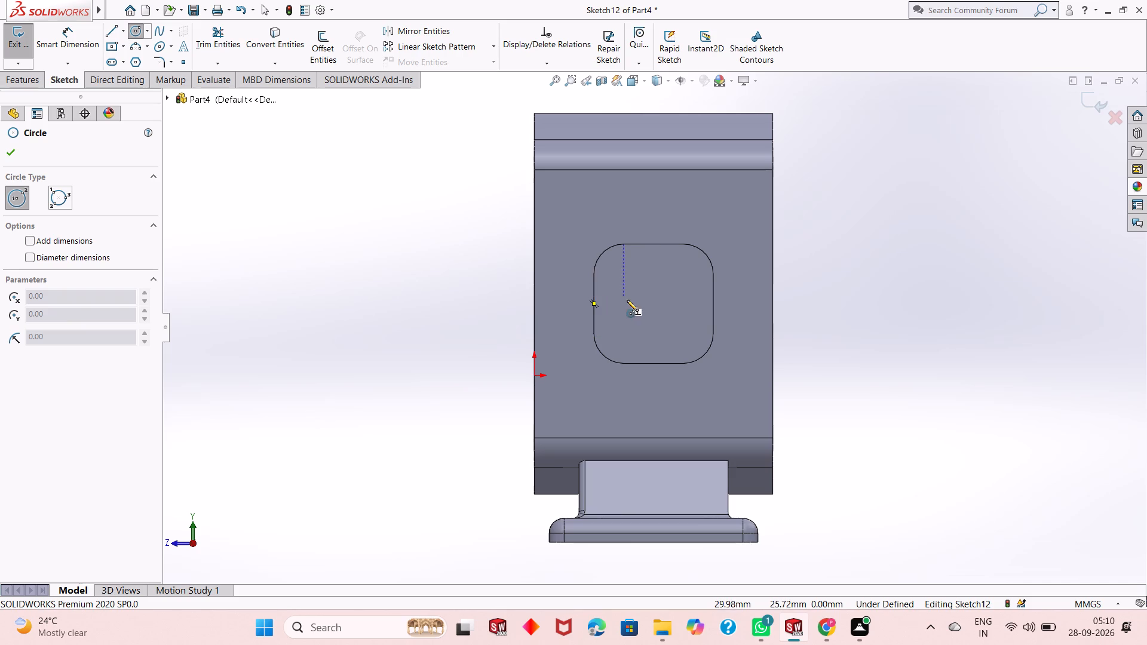
click(654, 300)
click(660, 312)
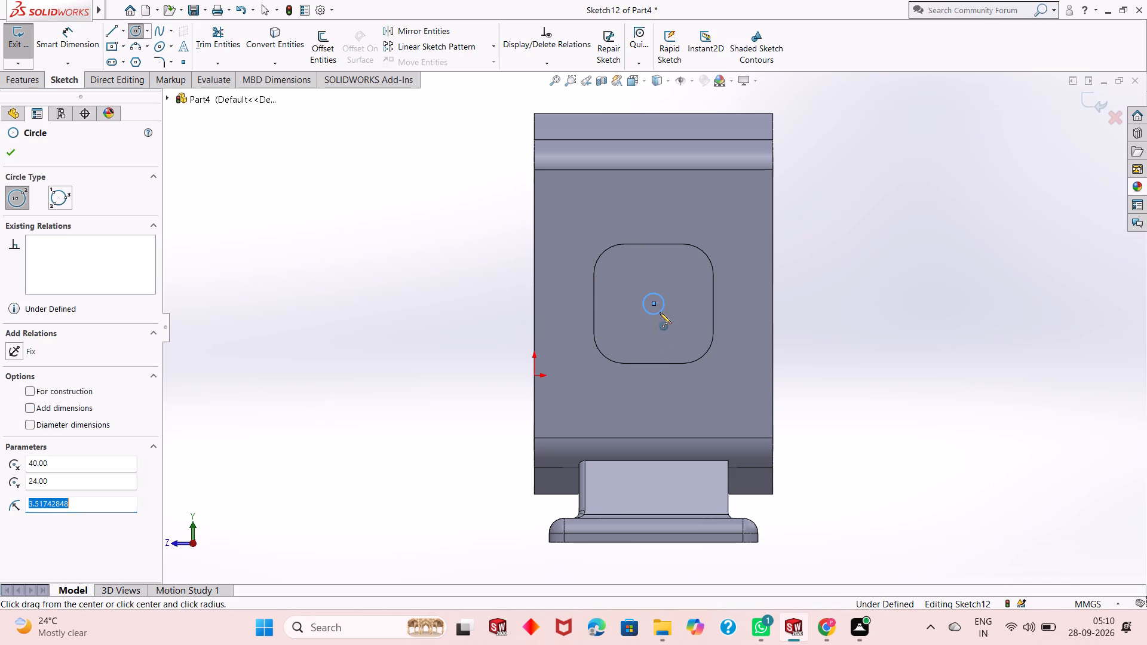
Dimension the circle to a 10 mm diameter.
click(73, 35)
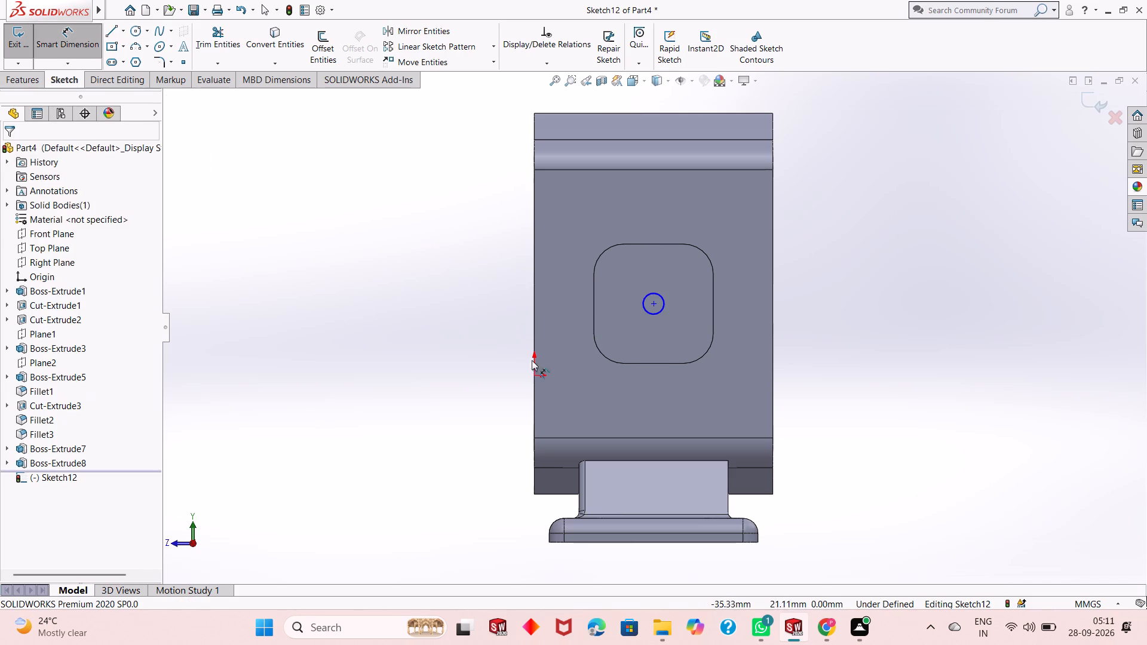
click(642, 309)
click(456, 406)
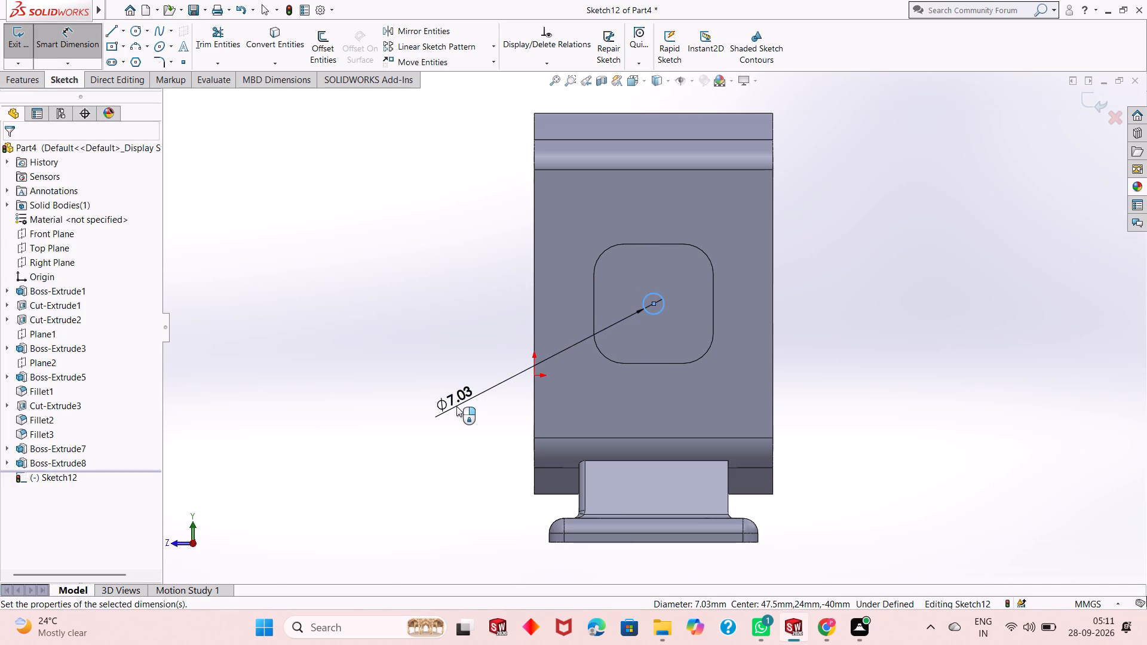
text(10)
key(Return)
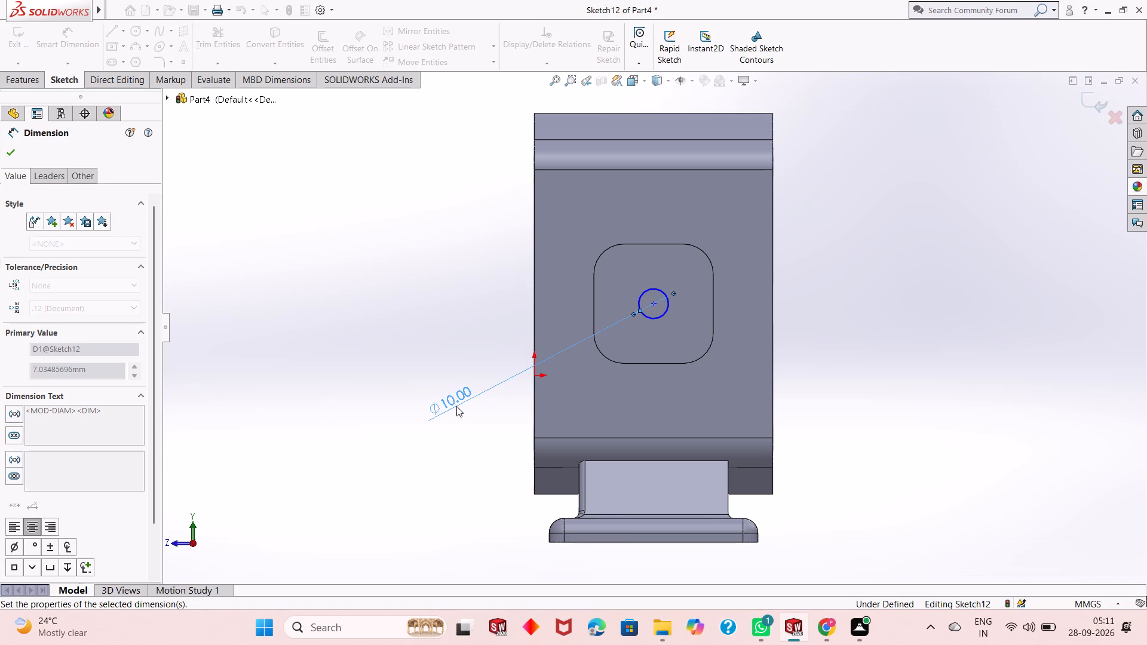
right_click(348, 269)
click(378, 303)
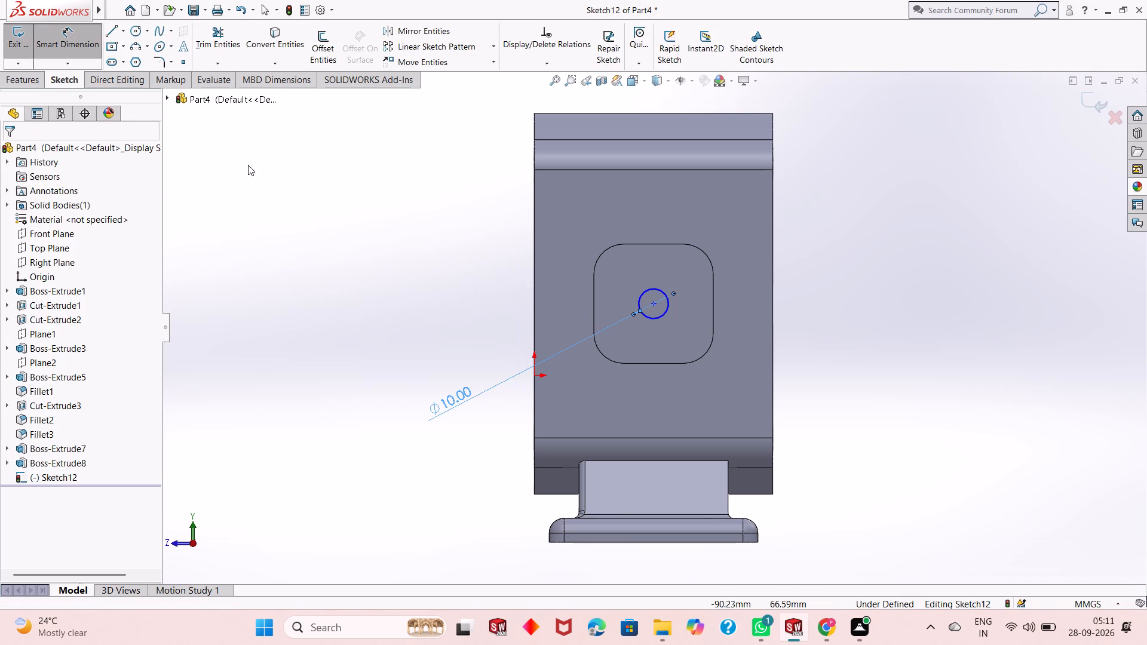
Locate the circle's centre 40 mm horizontally and 24 mm vertically from the origin.
click(66, 44)
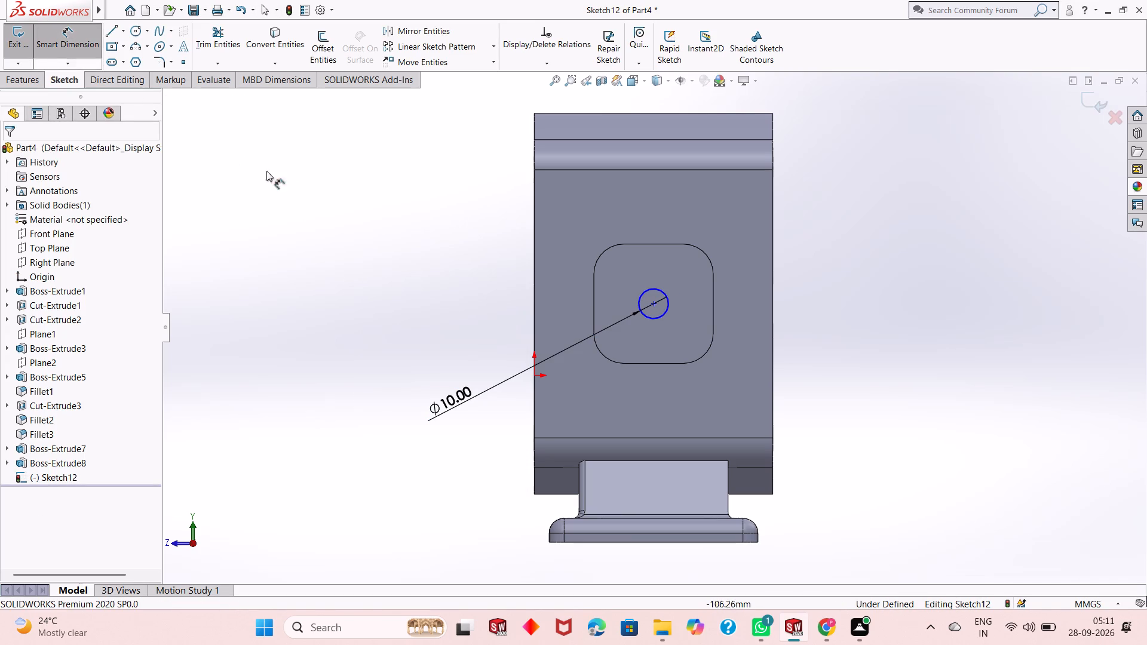
click(654, 306)
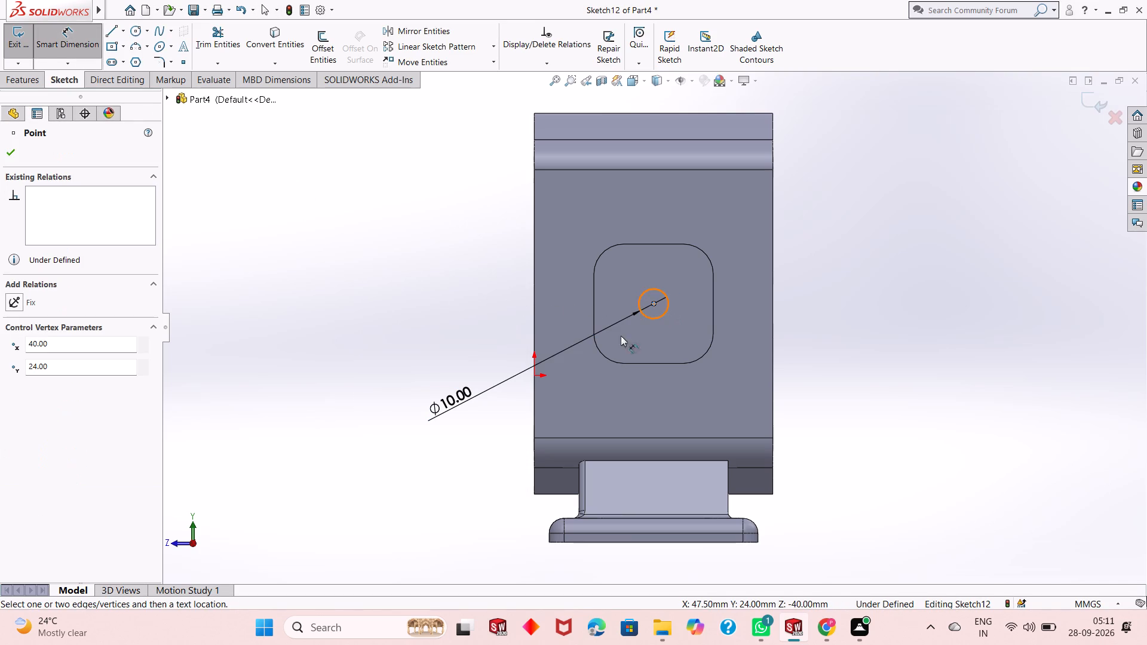
click(534, 374)
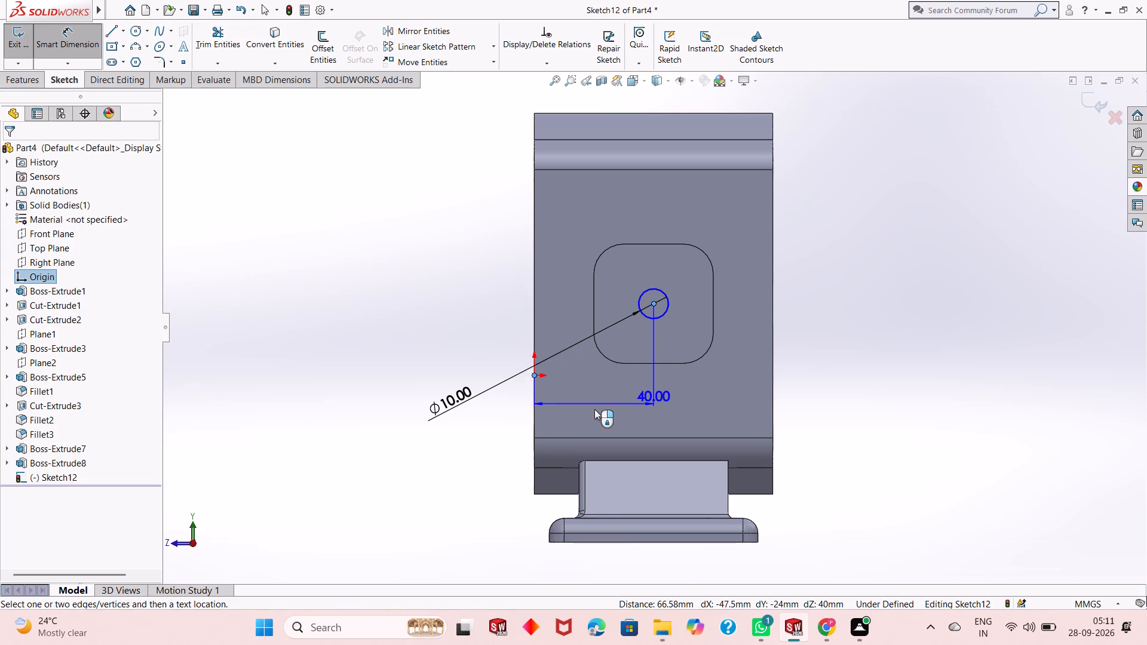
click(594, 409)
click(538, 392)
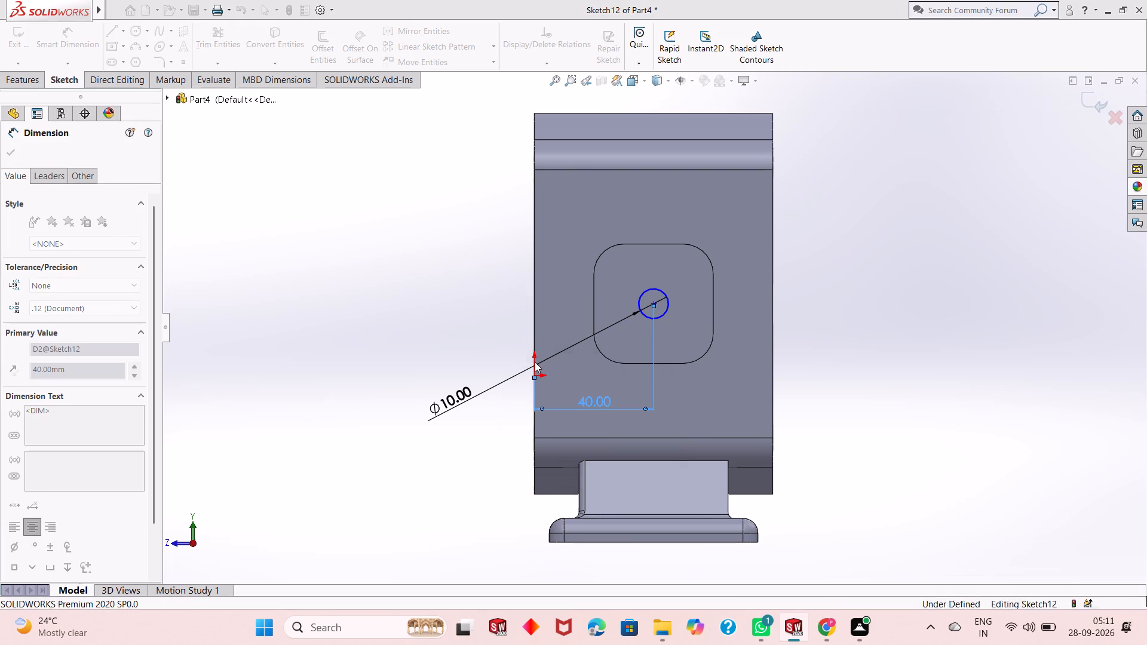
scroll(573, 365, down, 4)
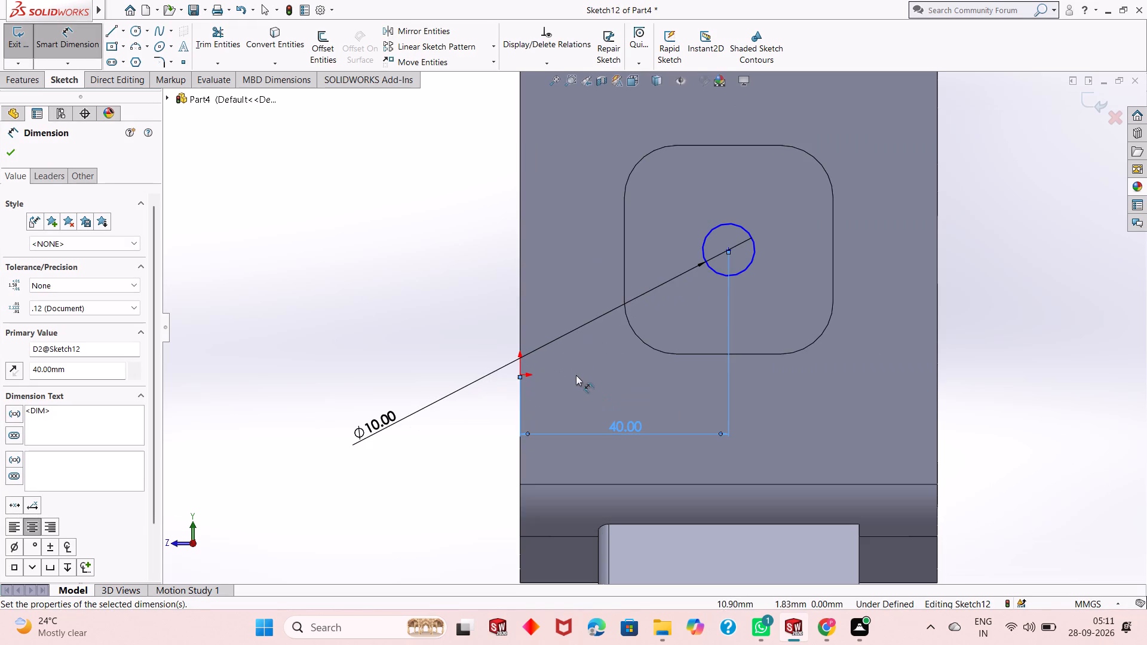
click(523, 376)
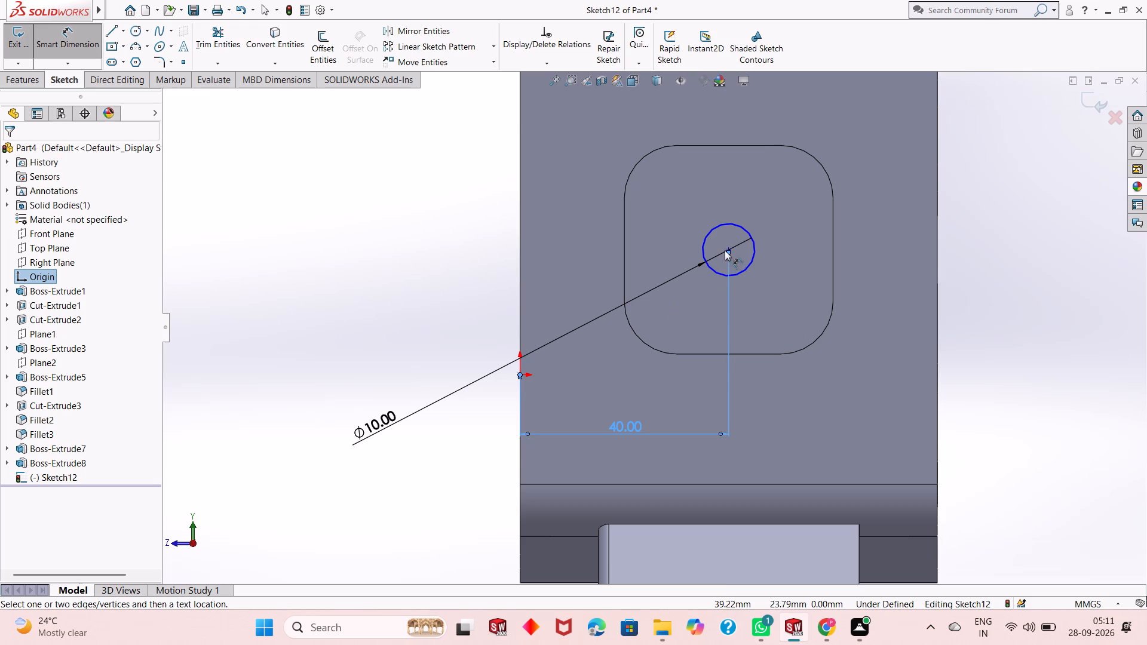
click(726, 248)
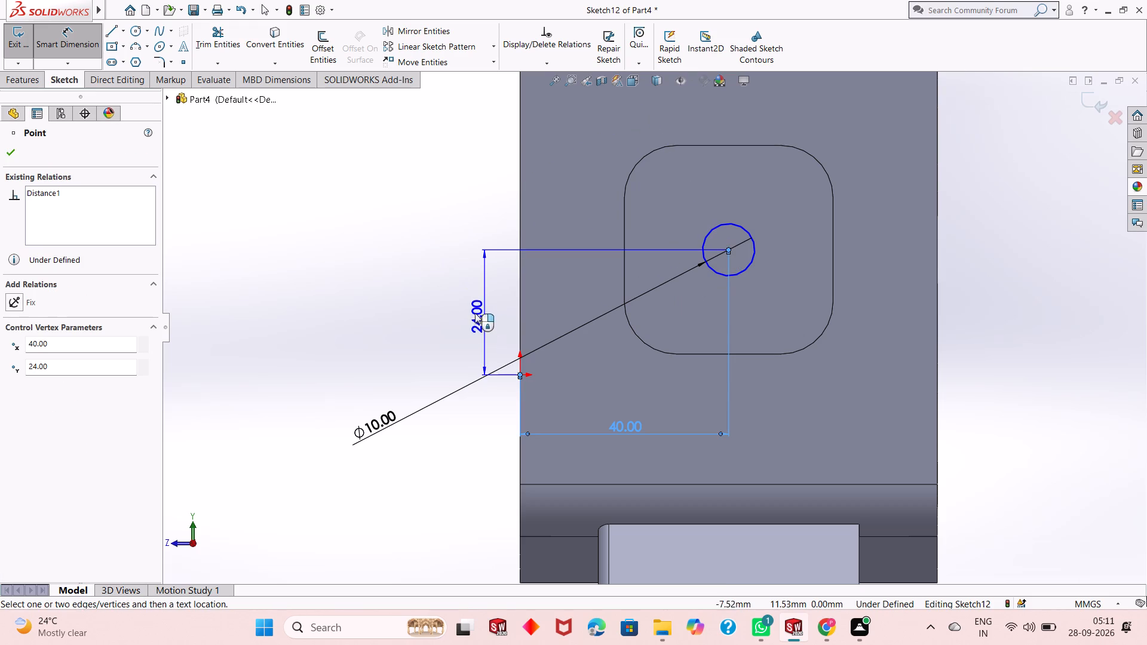
click(453, 309)
click(399, 288)
right_click(392, 269)
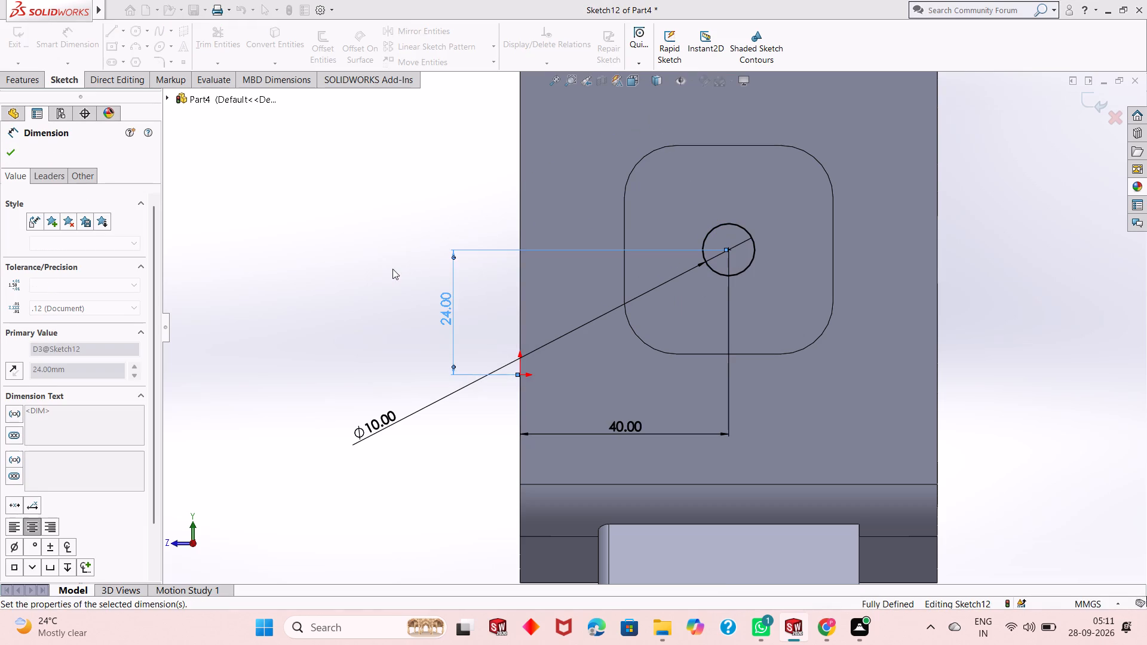
click(425, 310)
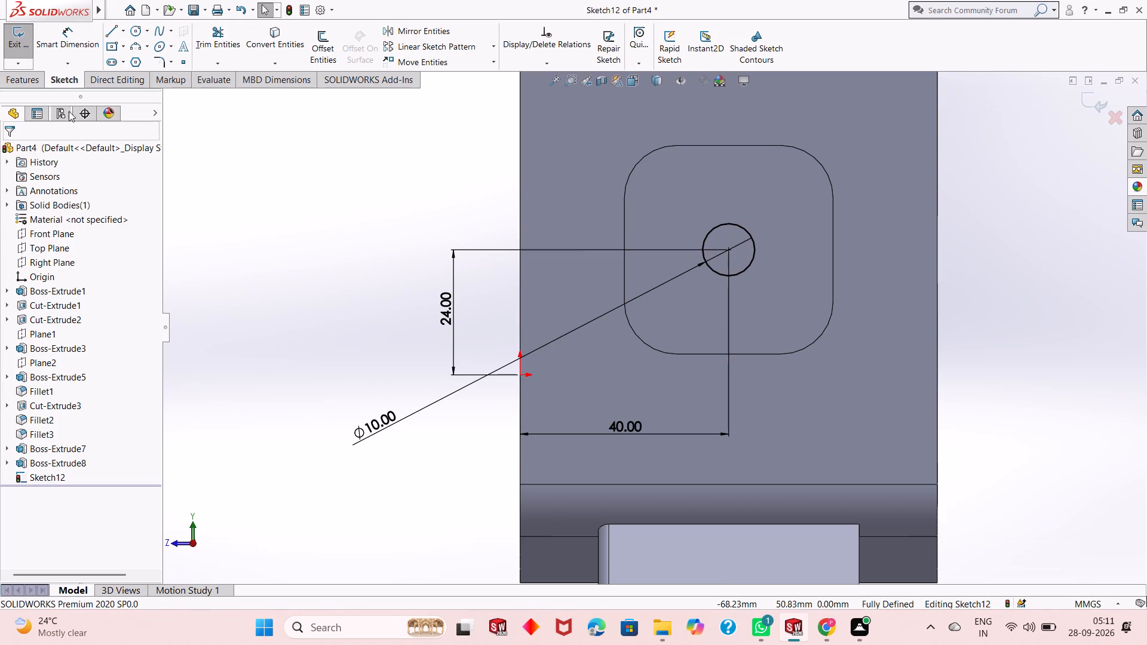
Cut the 10 mm circle with an Extruded Cut set to Through All.
click(37, 72)
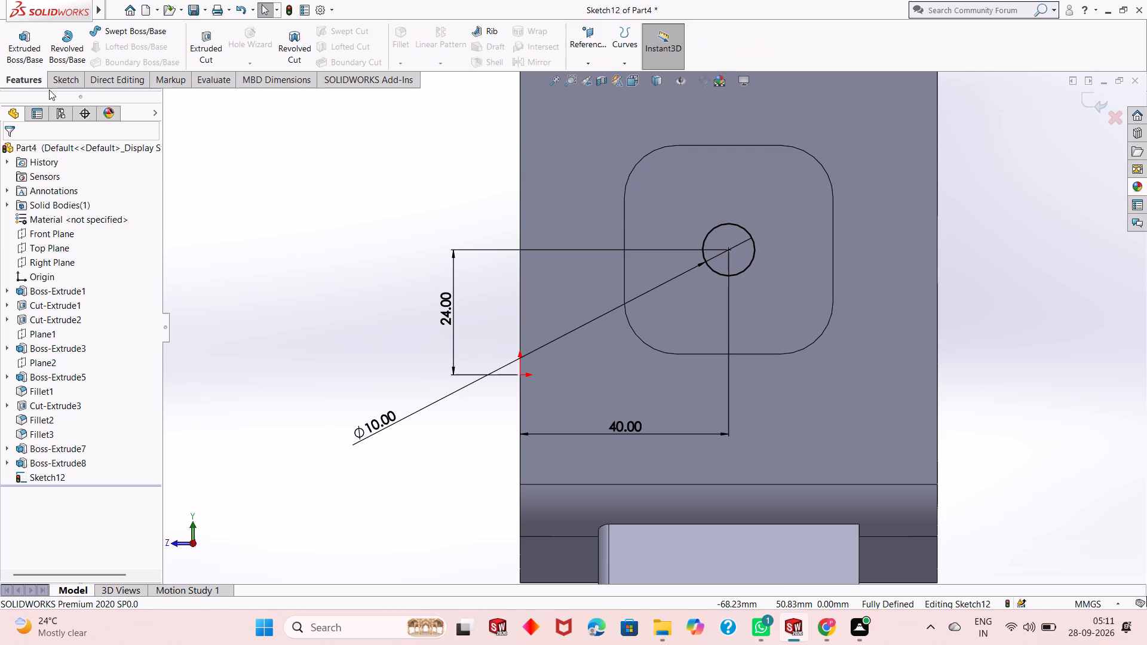
click(213, 44)
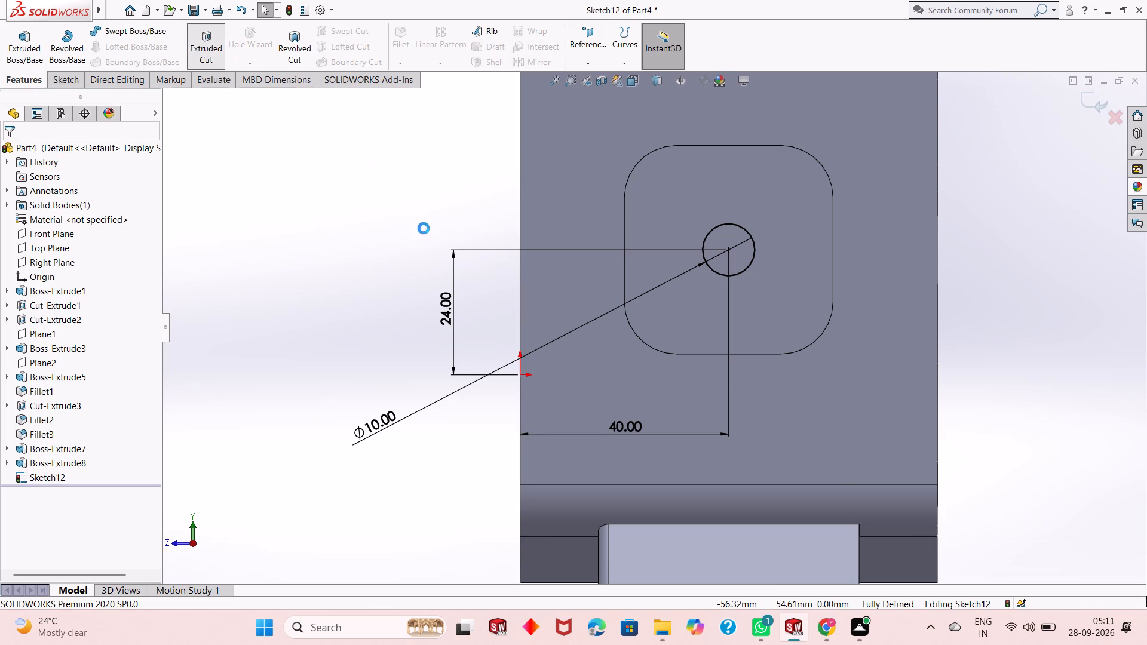
middle_drag(424, 228, 478, 272)
click(60, 237)
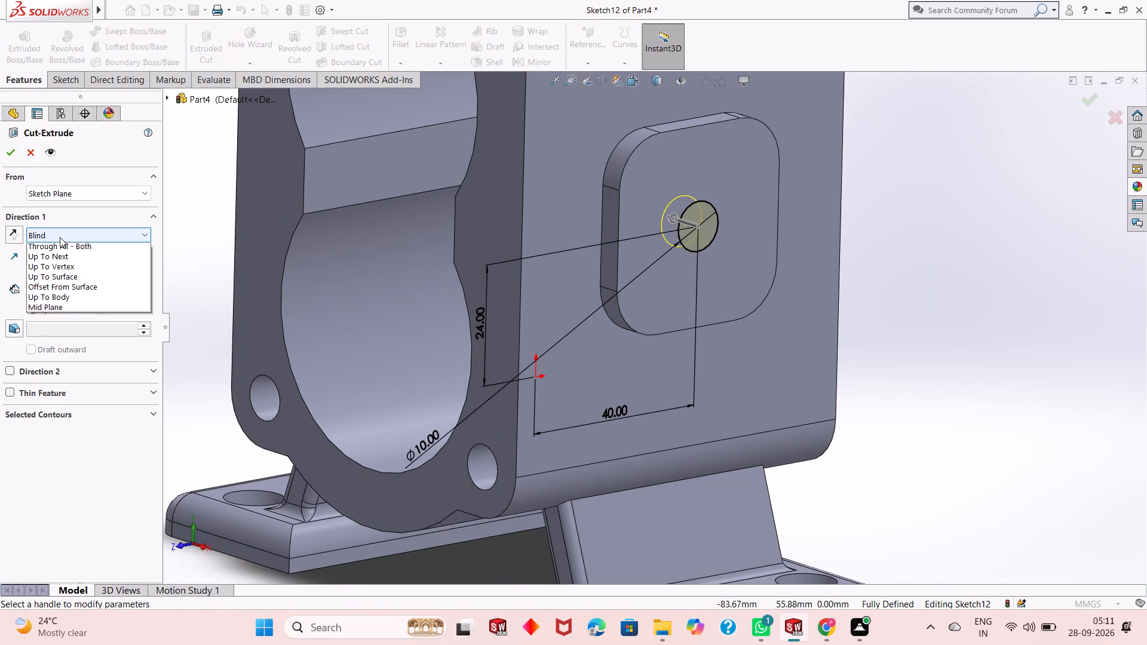
click(64, 256)
click(12, 153)
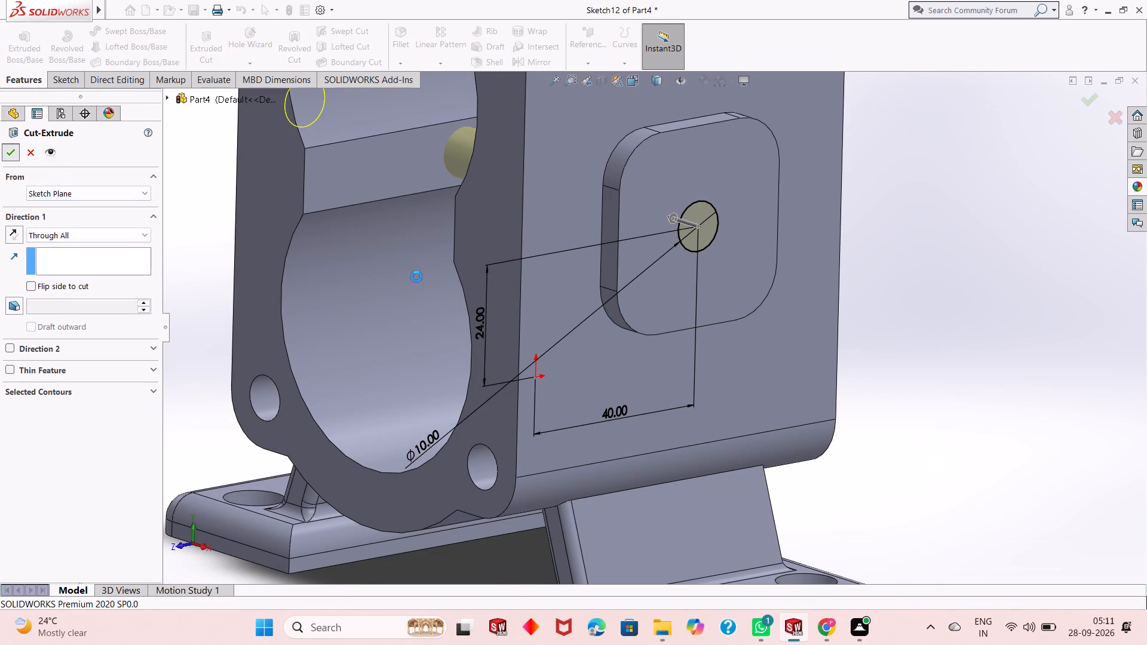
Fillet the edge where the rounded boss meets the body's side face with a 2 mm radius.
scroll(415, 281, up, 2)
click(268, 257)
middle_drag(376, 257, 523, 278)
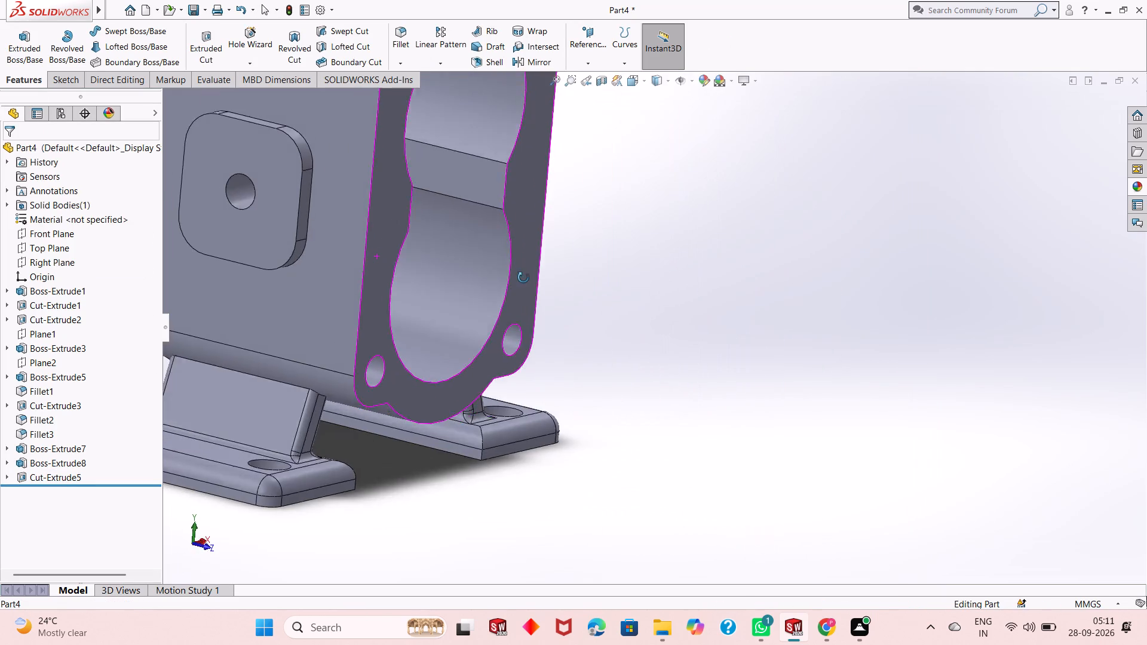
middle_drag(523, 278, 417, 285)
scroll(412, 273, up, 4)
scroll(624, 149, down, 1)
click(396, 36)
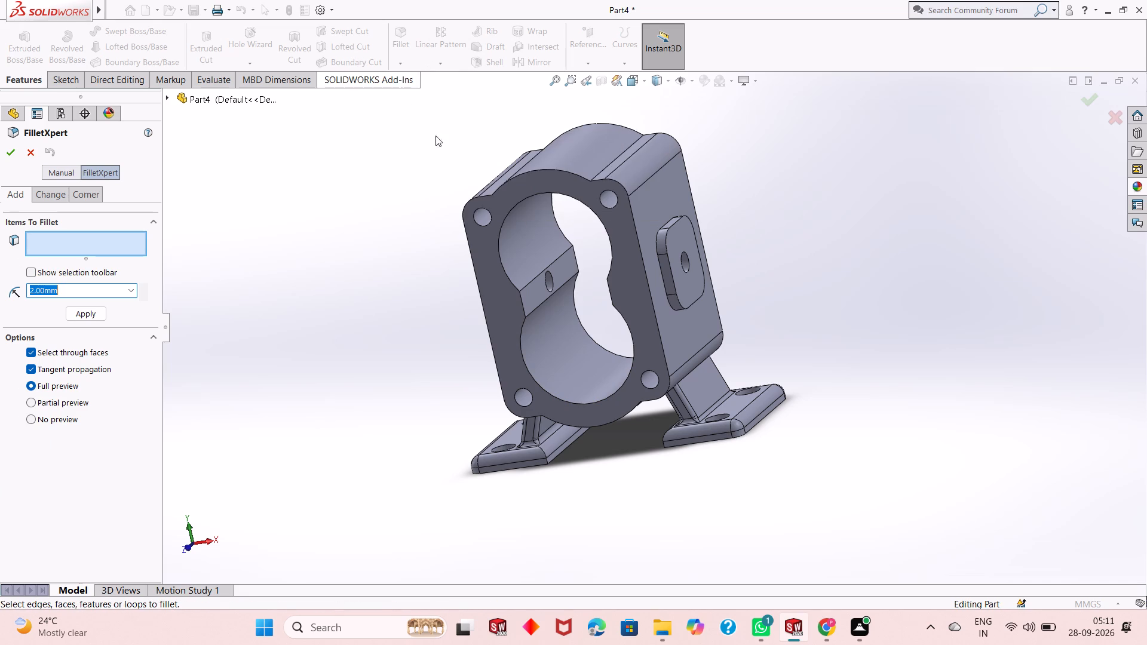
scroll(662, 212, down, 4)
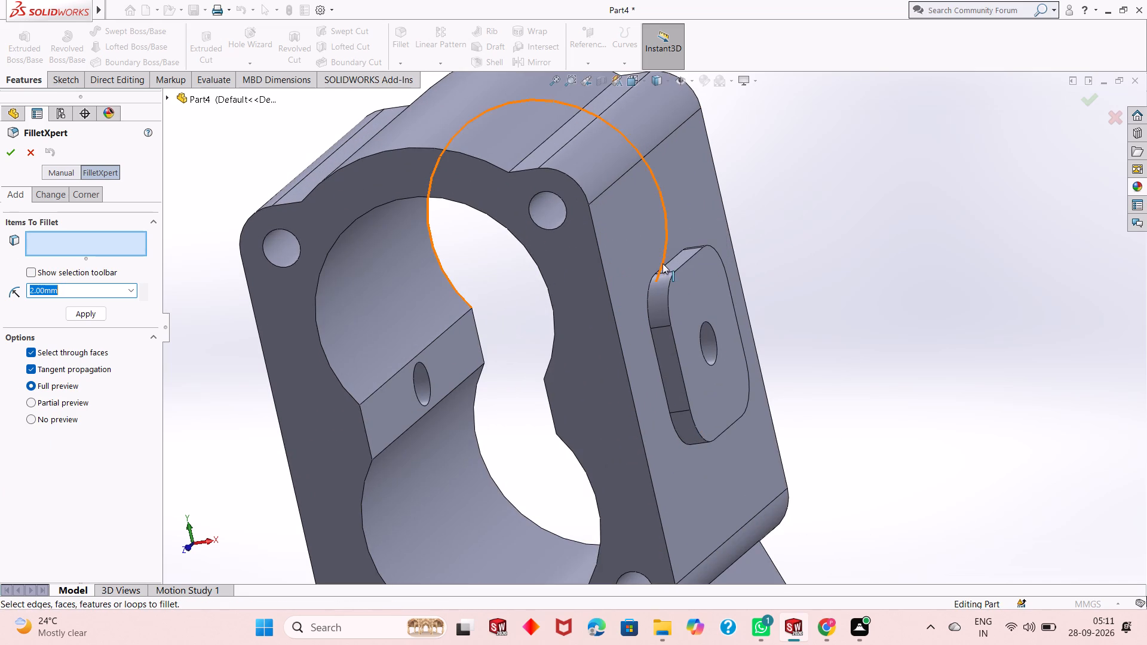
click(656, 355)
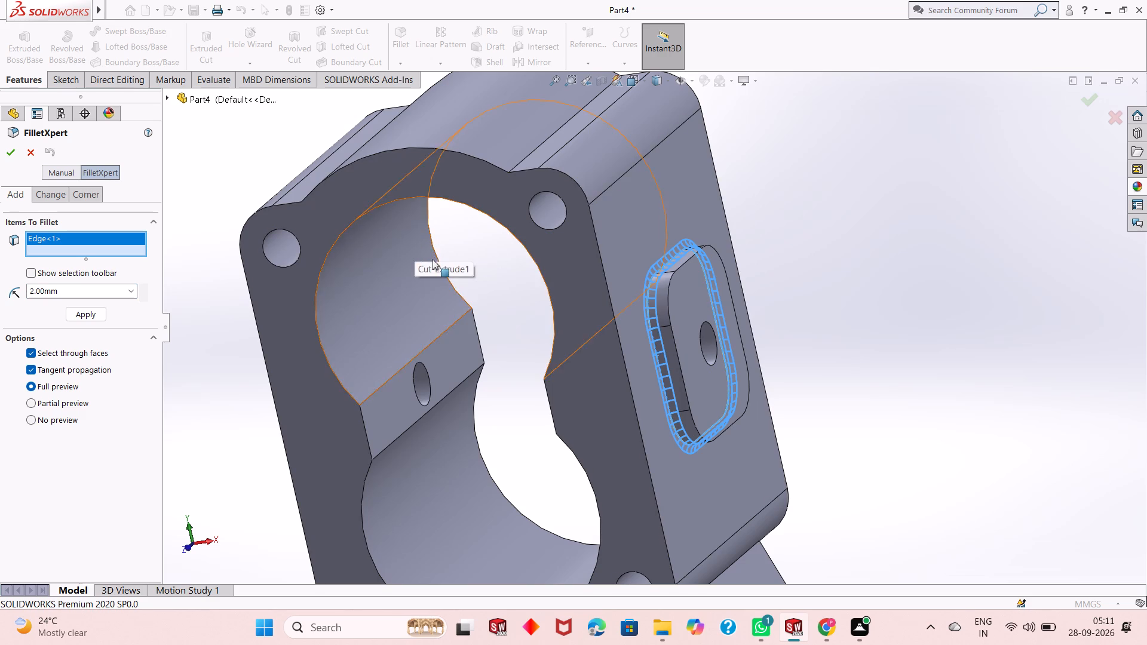
middle_drag(444, 258, 467, 306)
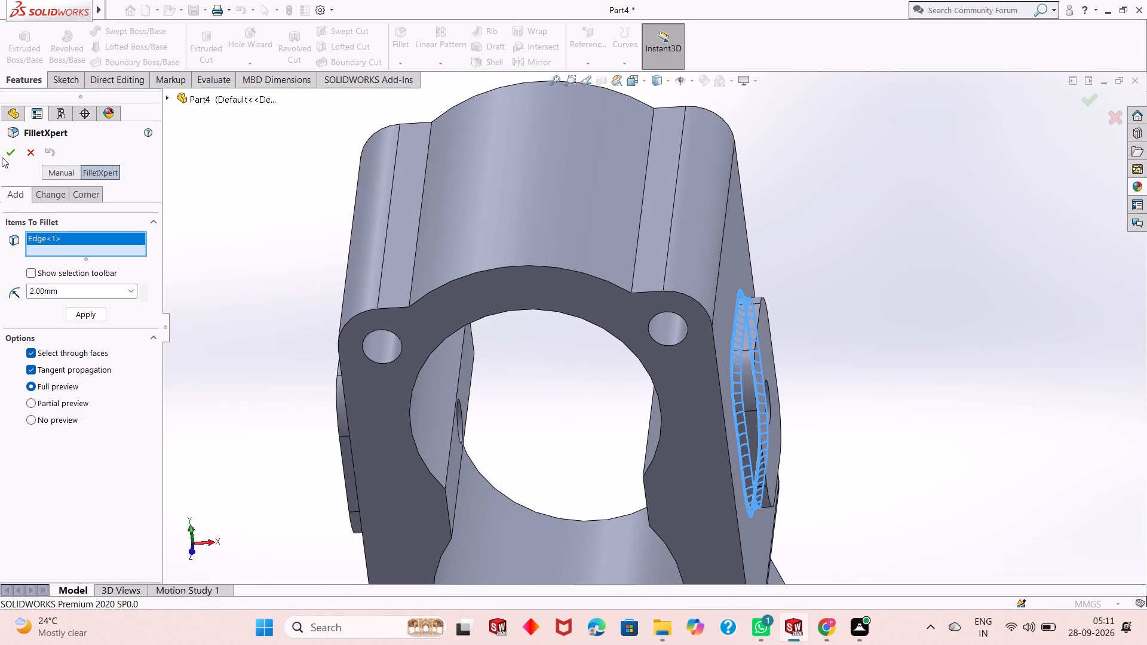
click(14, 151)
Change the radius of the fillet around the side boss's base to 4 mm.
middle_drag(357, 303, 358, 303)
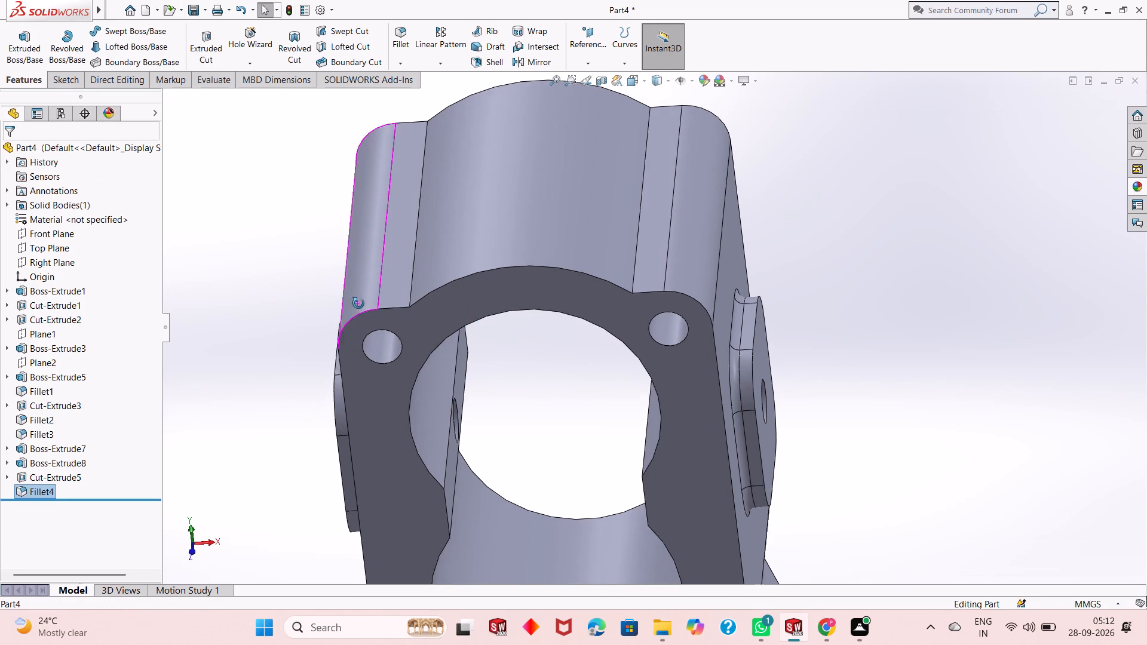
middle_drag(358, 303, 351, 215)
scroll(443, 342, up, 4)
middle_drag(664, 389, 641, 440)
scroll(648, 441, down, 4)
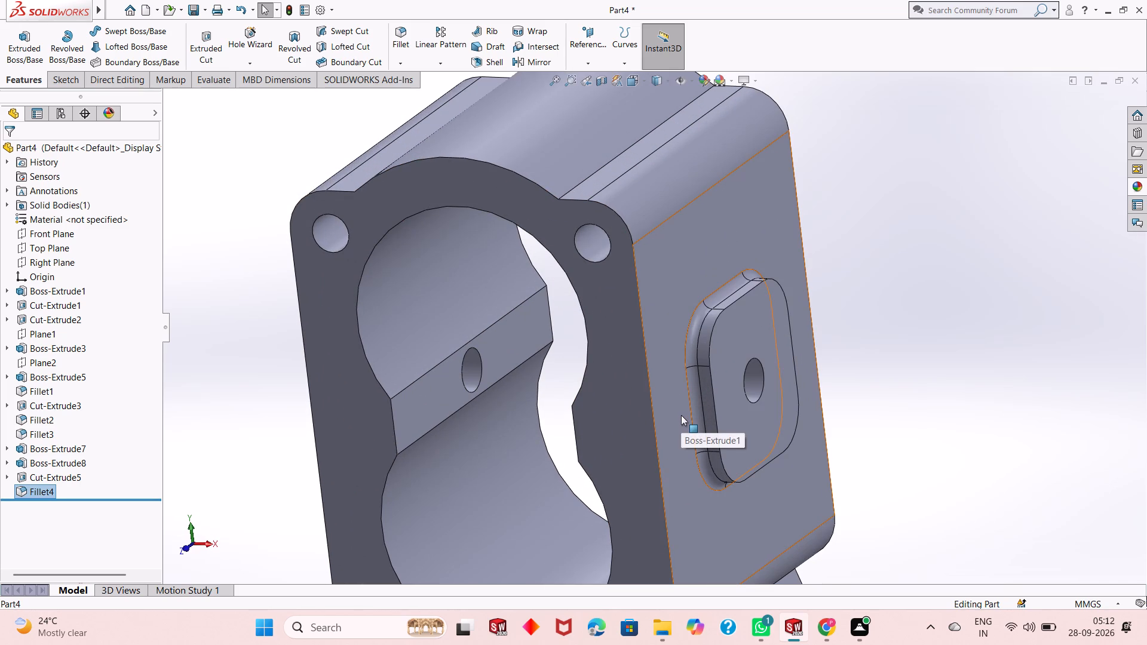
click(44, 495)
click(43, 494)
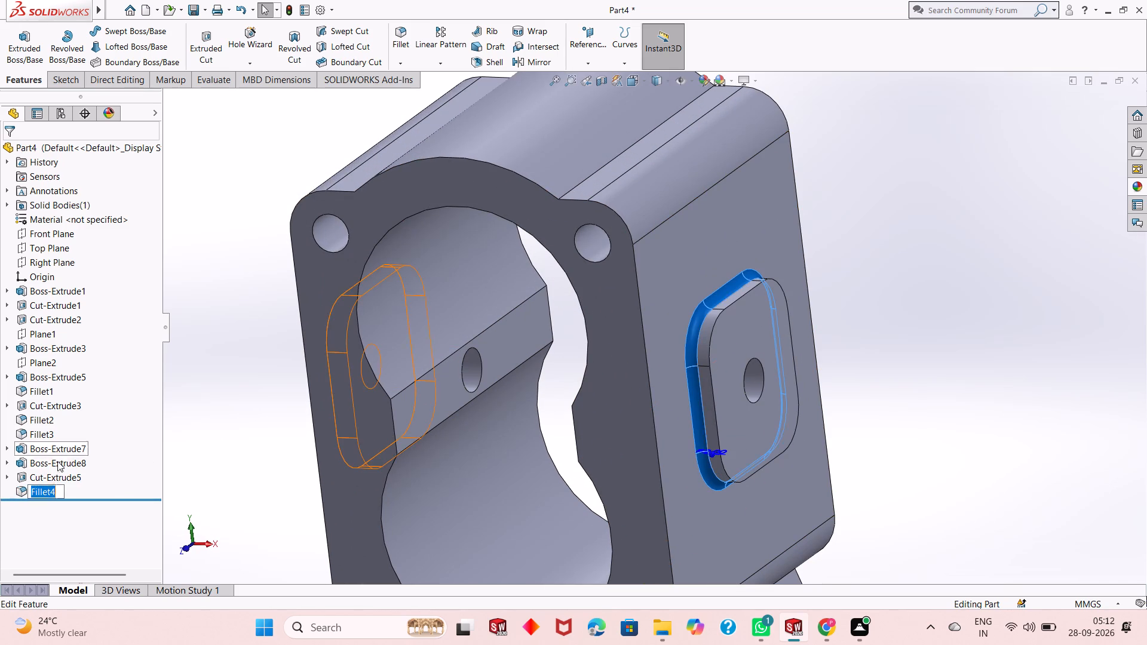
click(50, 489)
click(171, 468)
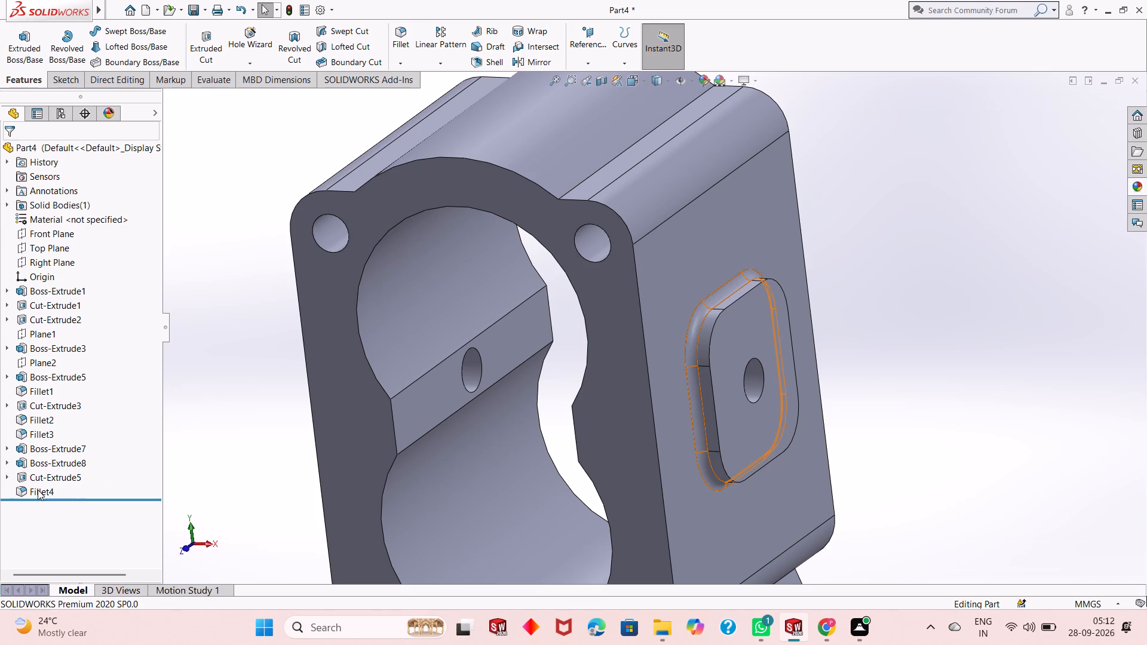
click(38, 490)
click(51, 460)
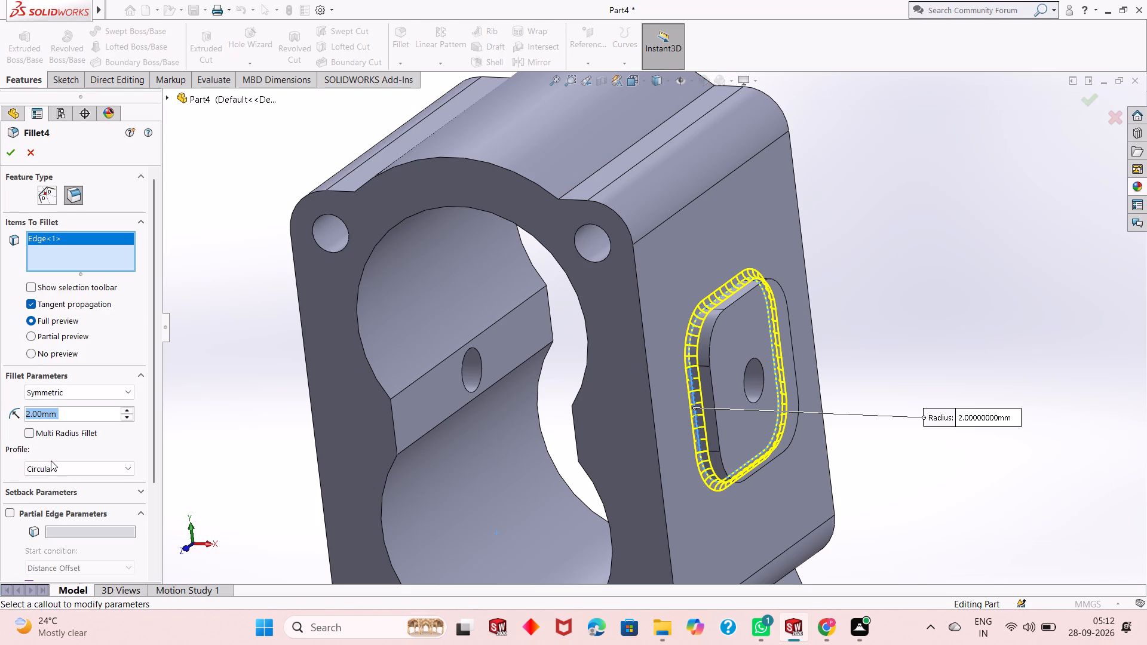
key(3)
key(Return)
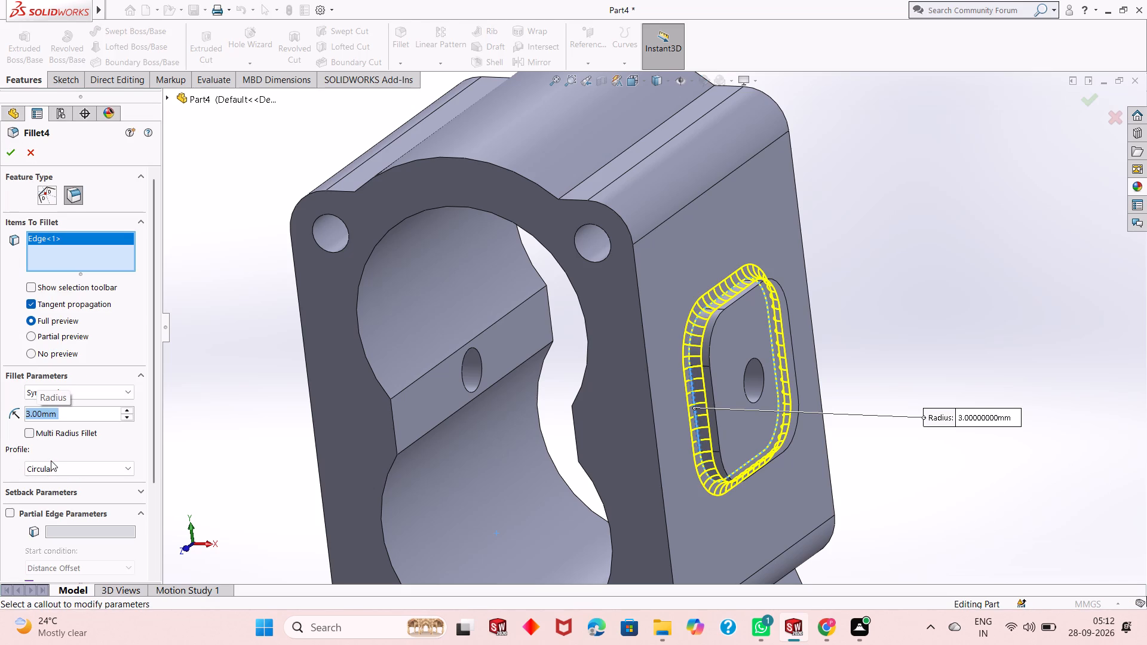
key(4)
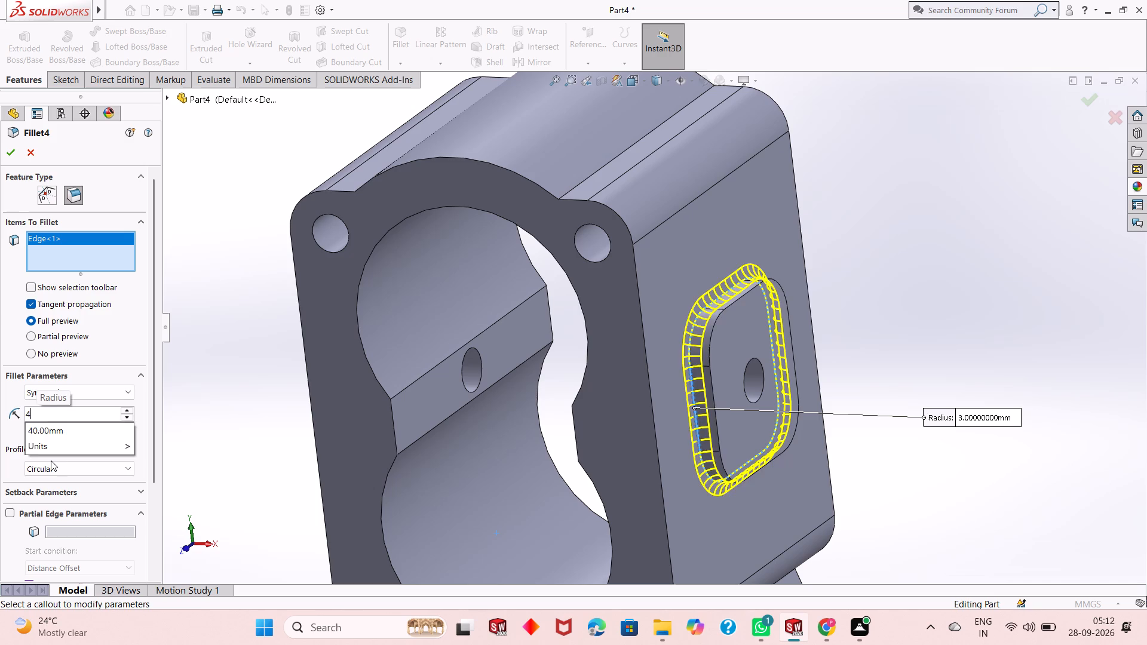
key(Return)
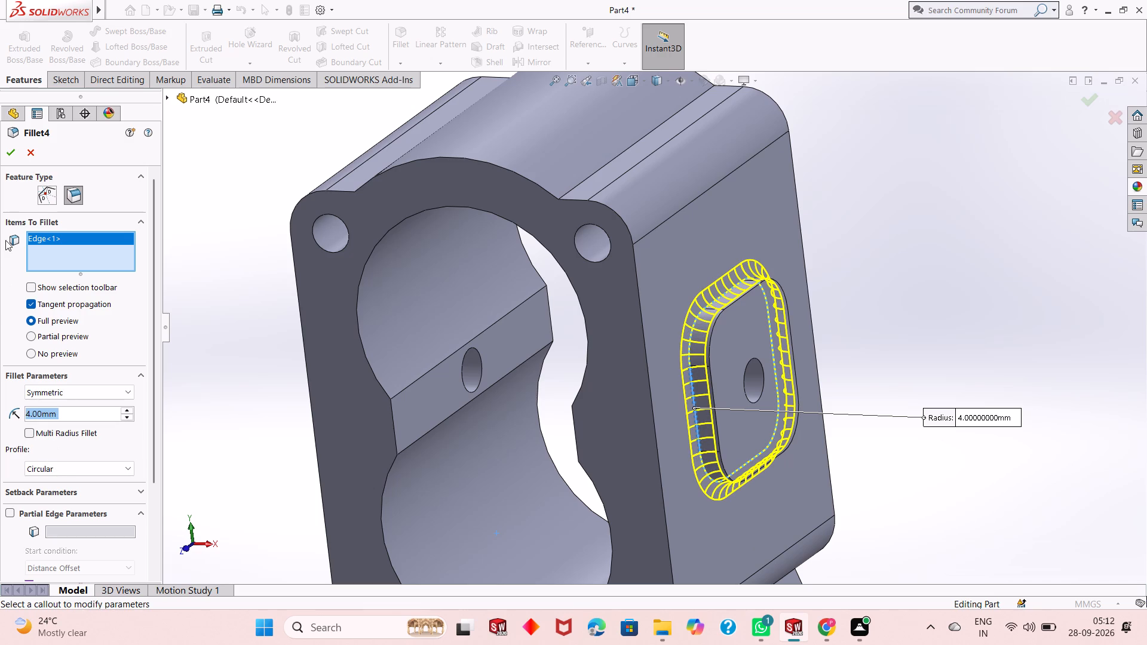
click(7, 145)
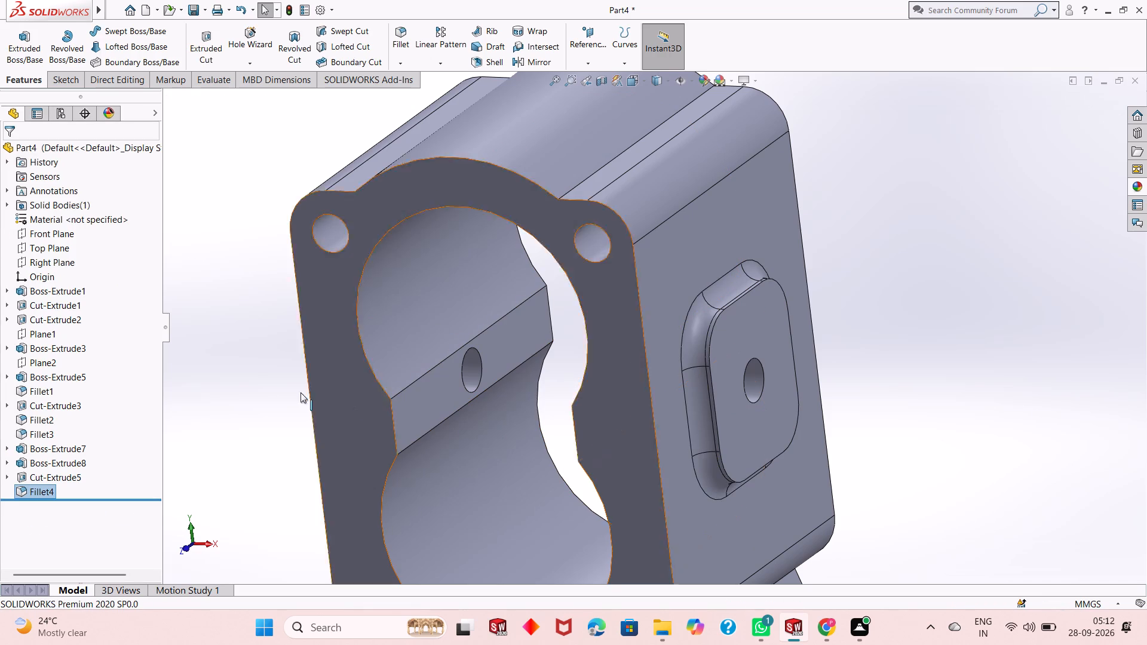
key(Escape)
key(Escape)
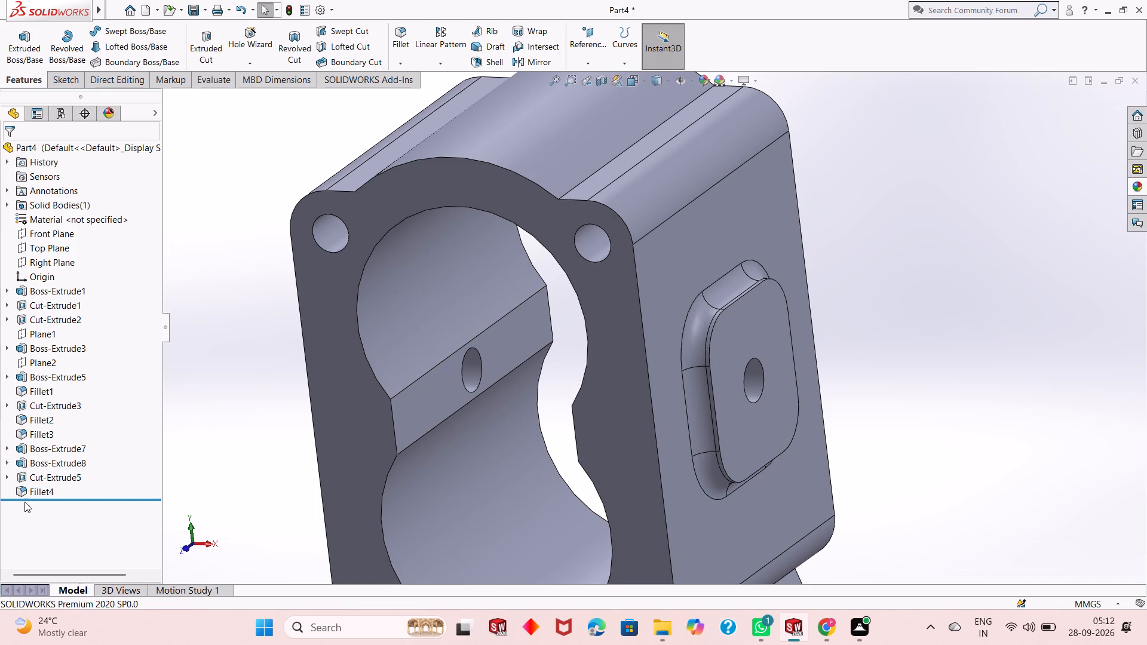
Set the radius of the fillet around the side boss's base to 3 mm.
click(29, 497)
key(Escape)
click(42, 490)
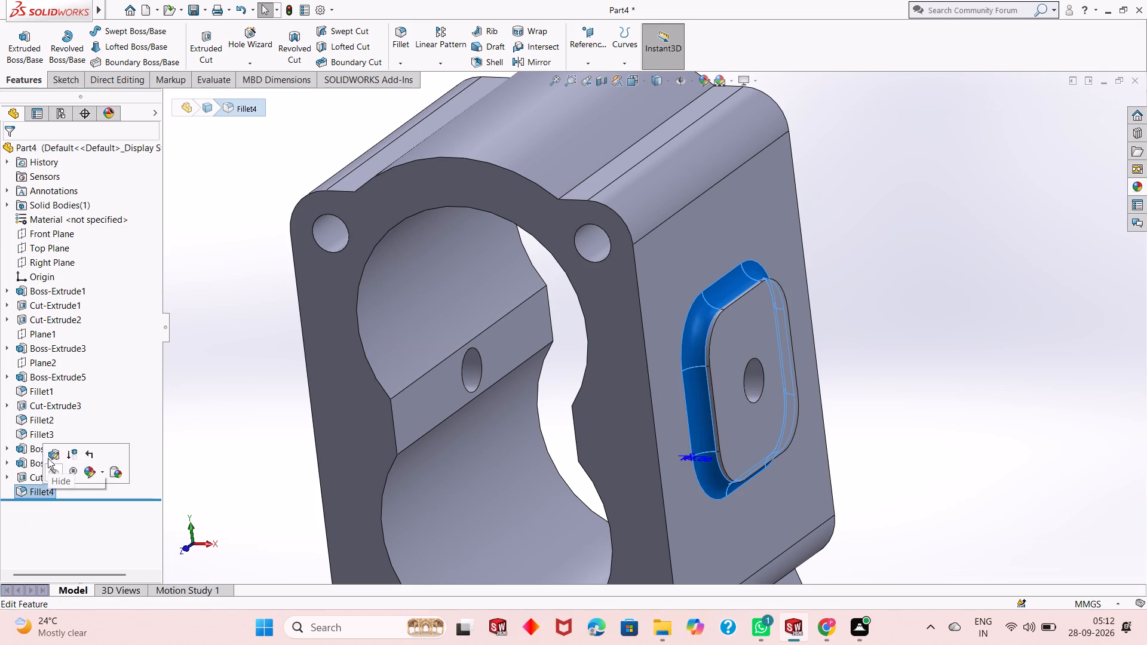
click(50, 455)
key(3)
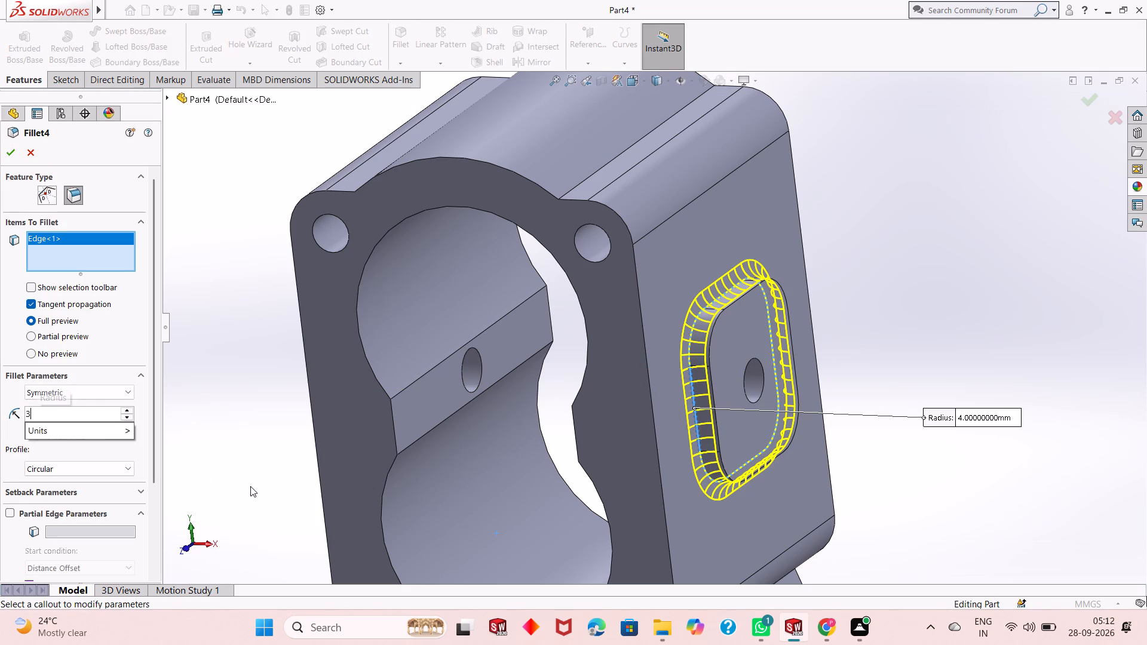
key(Return)
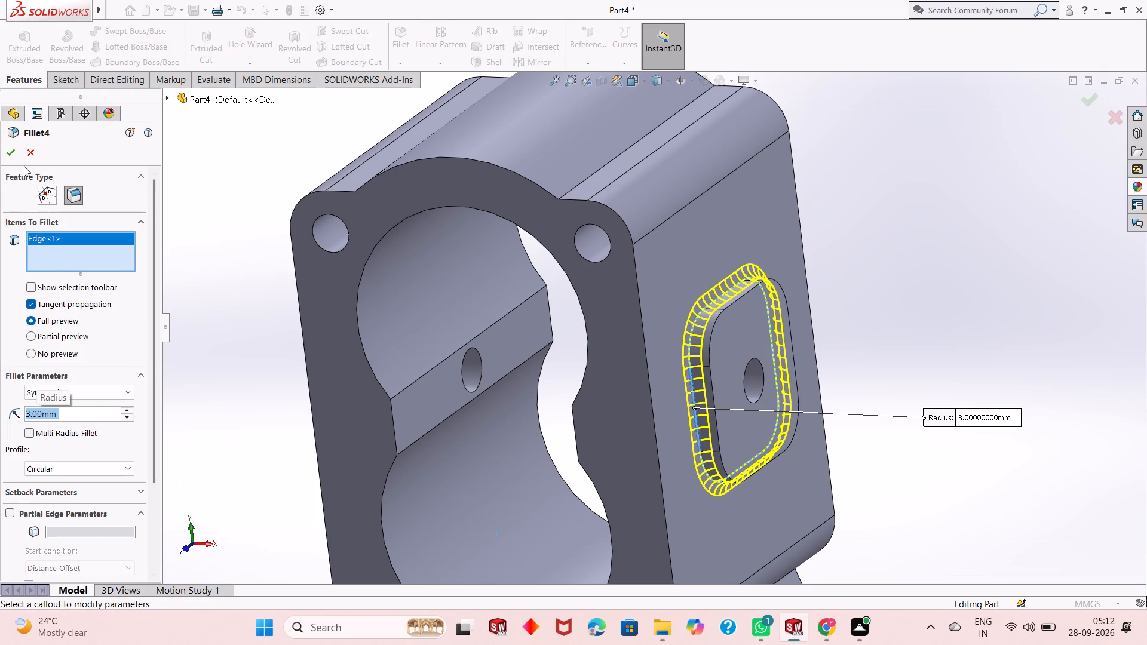
click(17, 152)
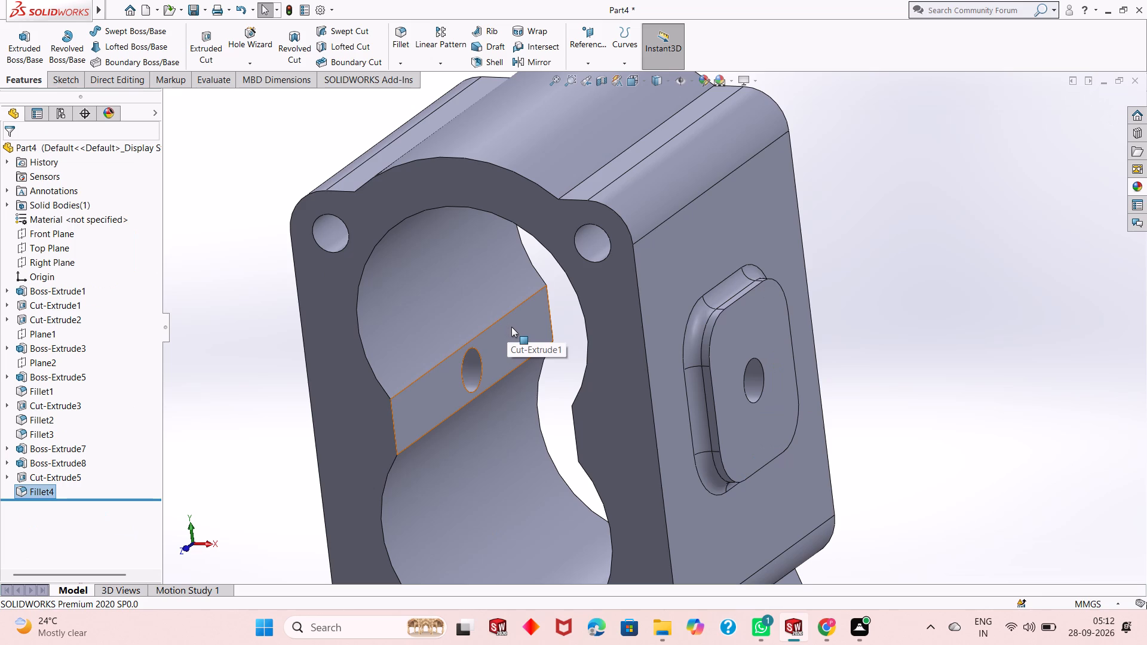
Add the base edge of the opposite side boss to the existing 3 mm fillet.
scroll(516, 327, down, 1)
scroll(516, 327, up, 2)
scroll(565, 395, up, 1)
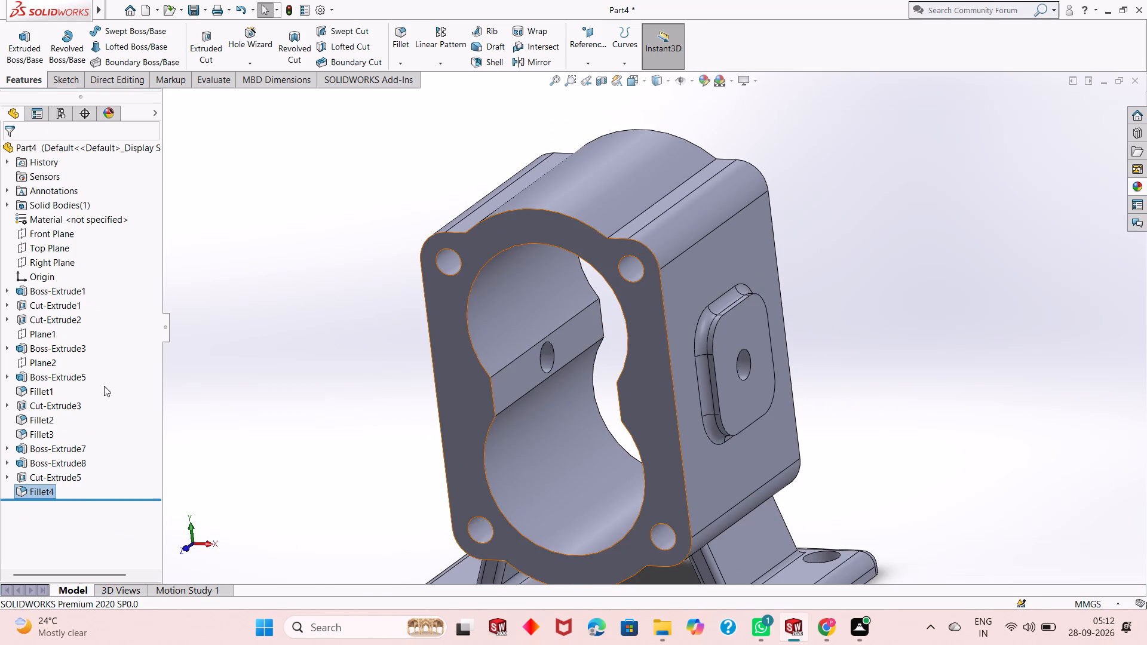
key(Escape)
key(Escape)
click(35, 494)
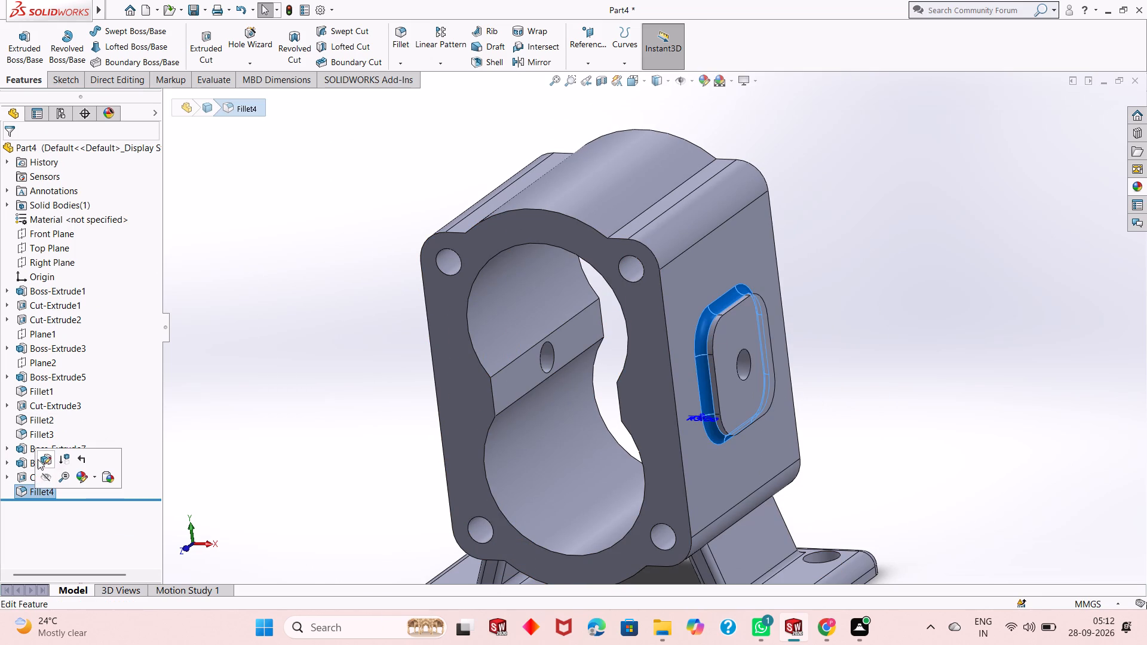
click(46, 456)
middle_drag(356, 447, 420, 431)
click(427, 365)
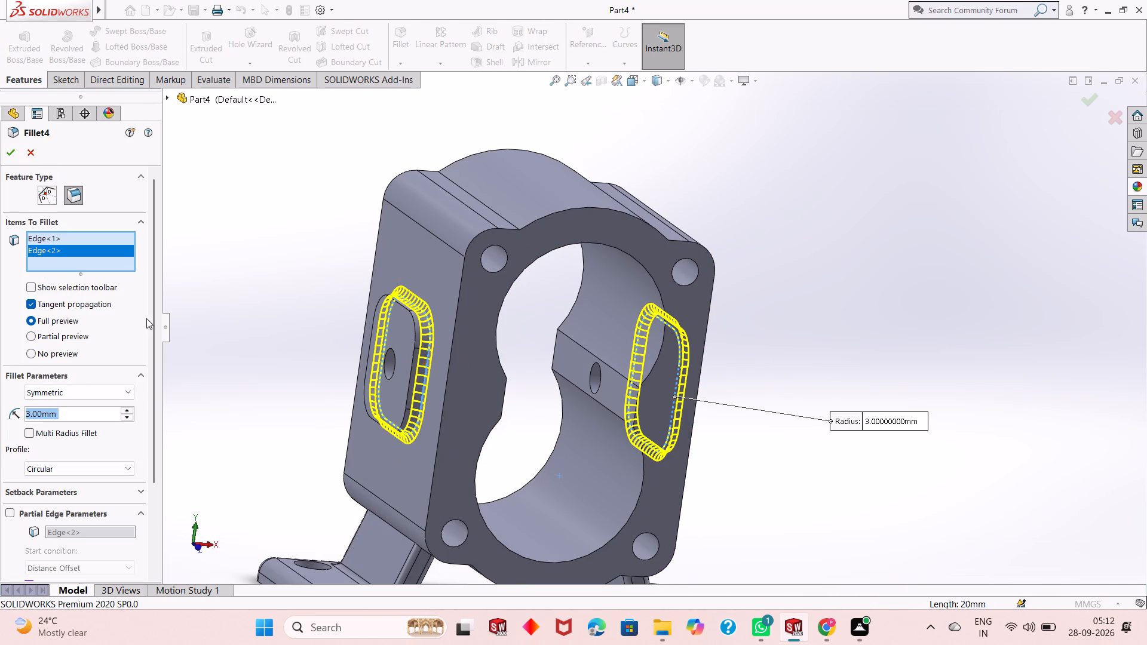
click(13, 154)
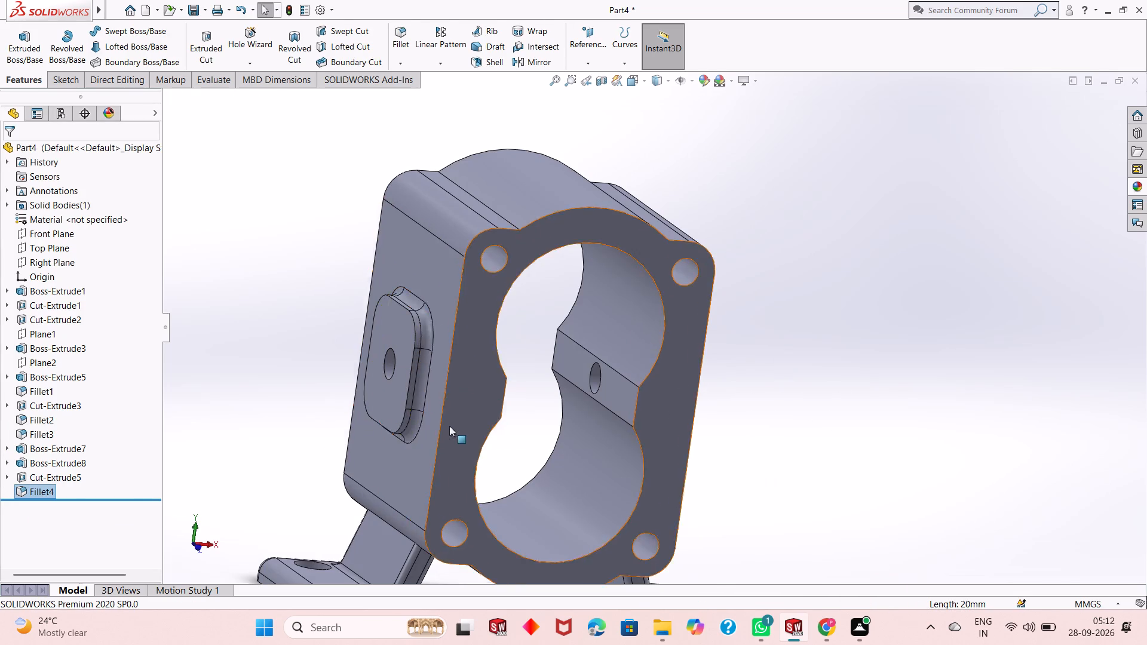
Create a reference plane offset 100 mm above the Top Plane.
scroll(449, 426, up, 3)
scroll(570, 462, up, 1)
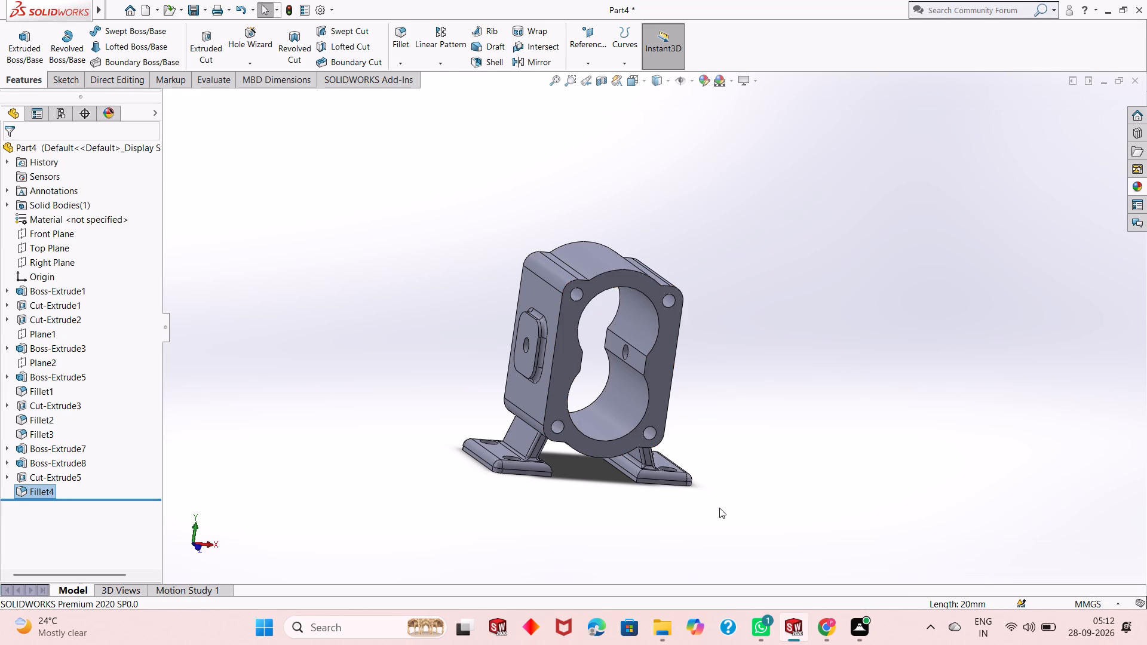
middle_drag(719, 509, 617, 526)
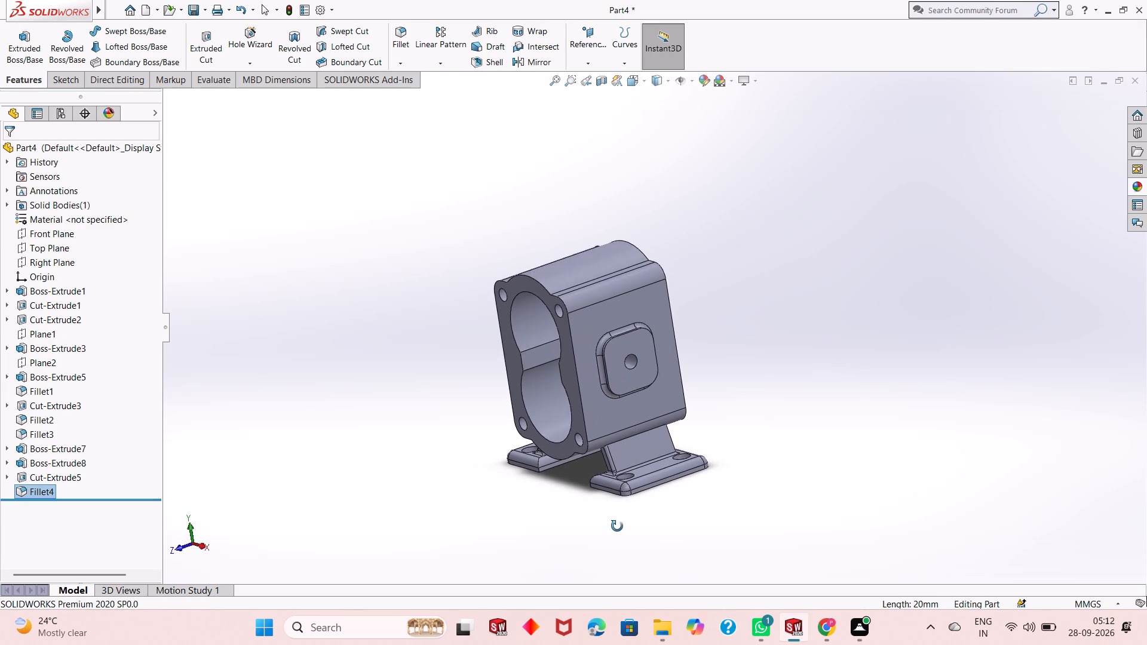
middle_drag(617, 526, 663, 526)
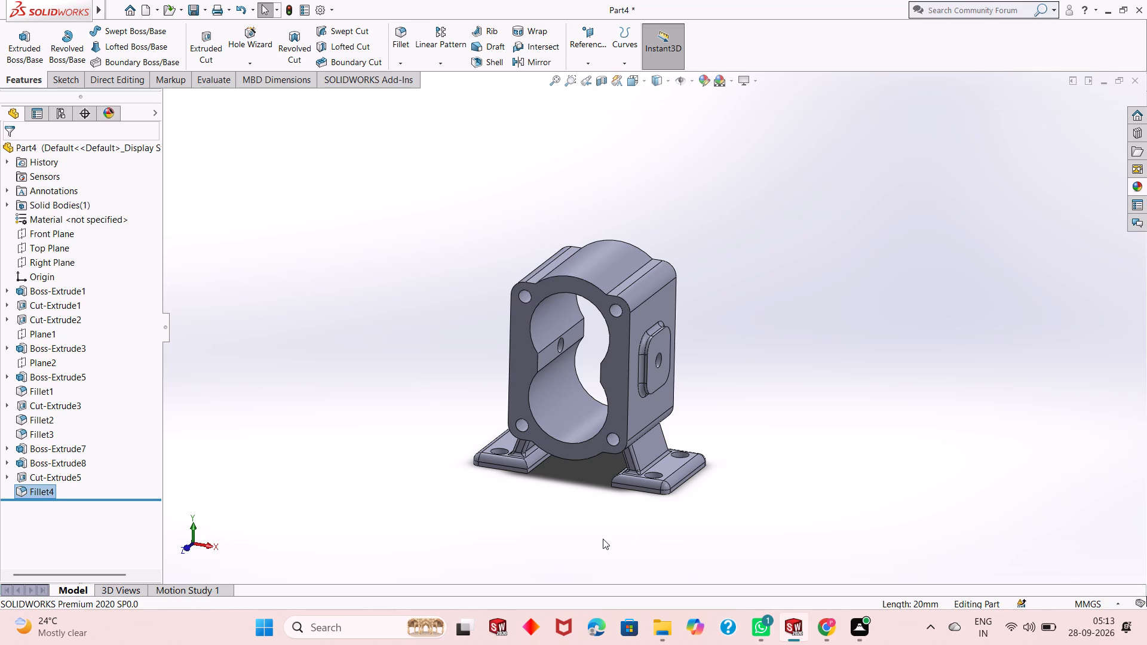
click(589, 51)
click(597, 75)
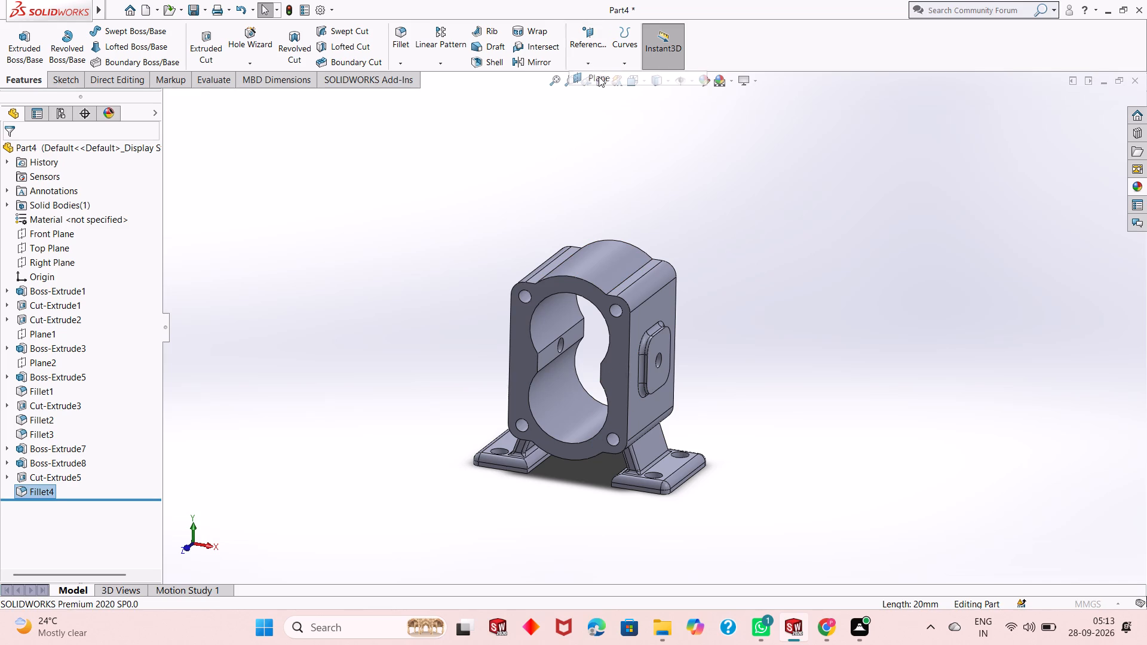
click(182, 99)
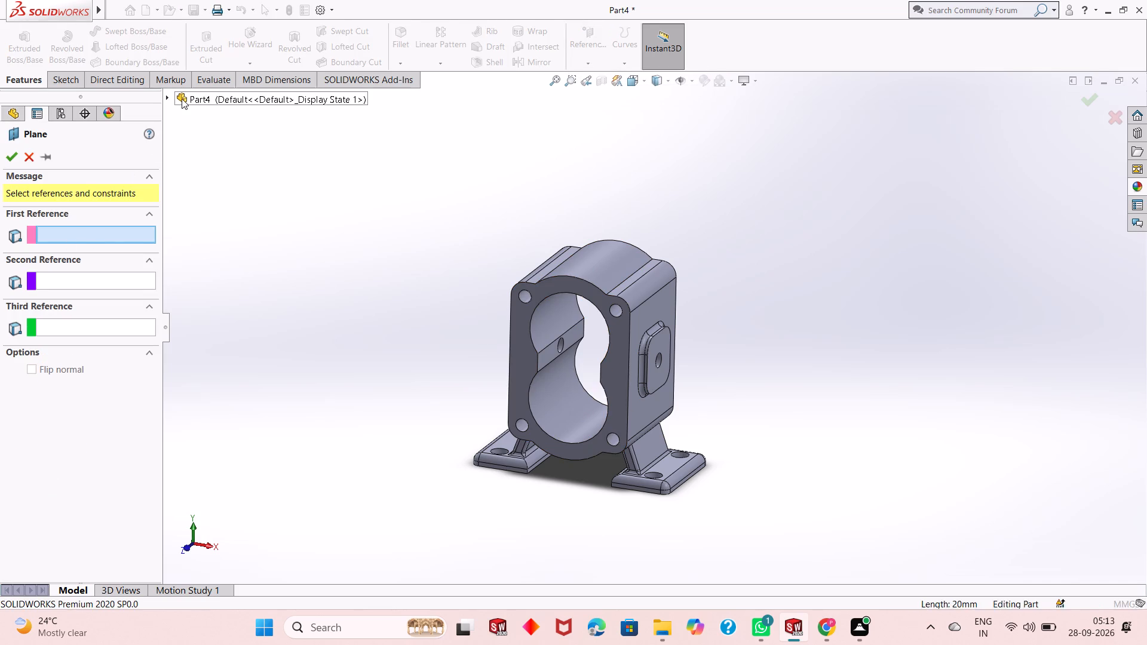
click(215, 201)
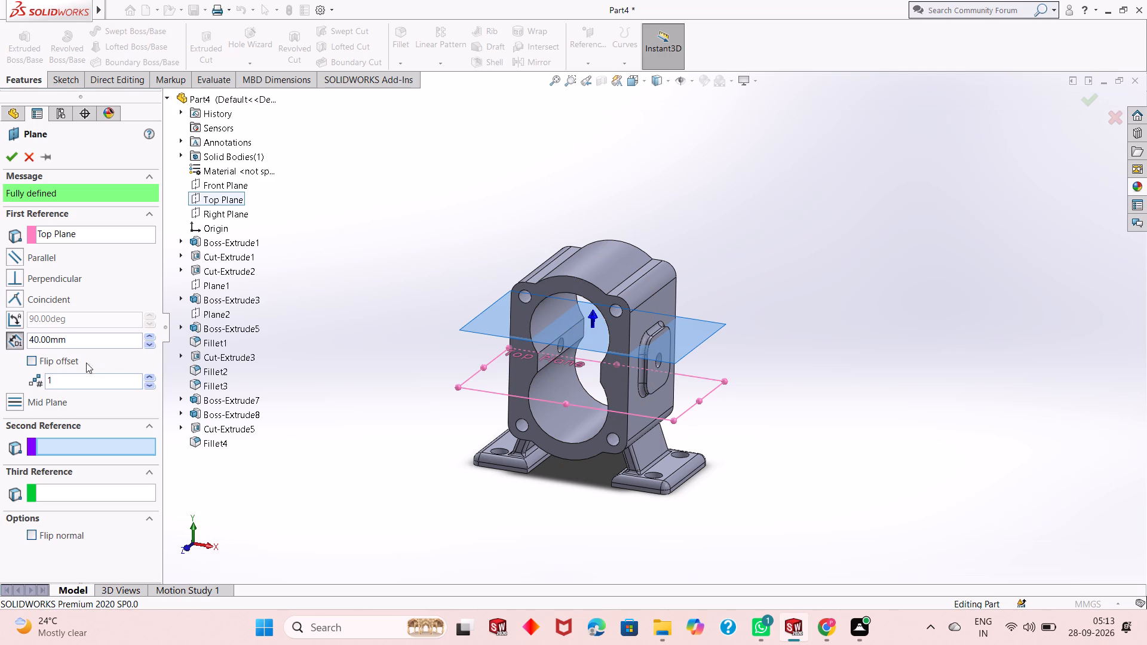
double_click(85, 335)
text(100)
key(Return)
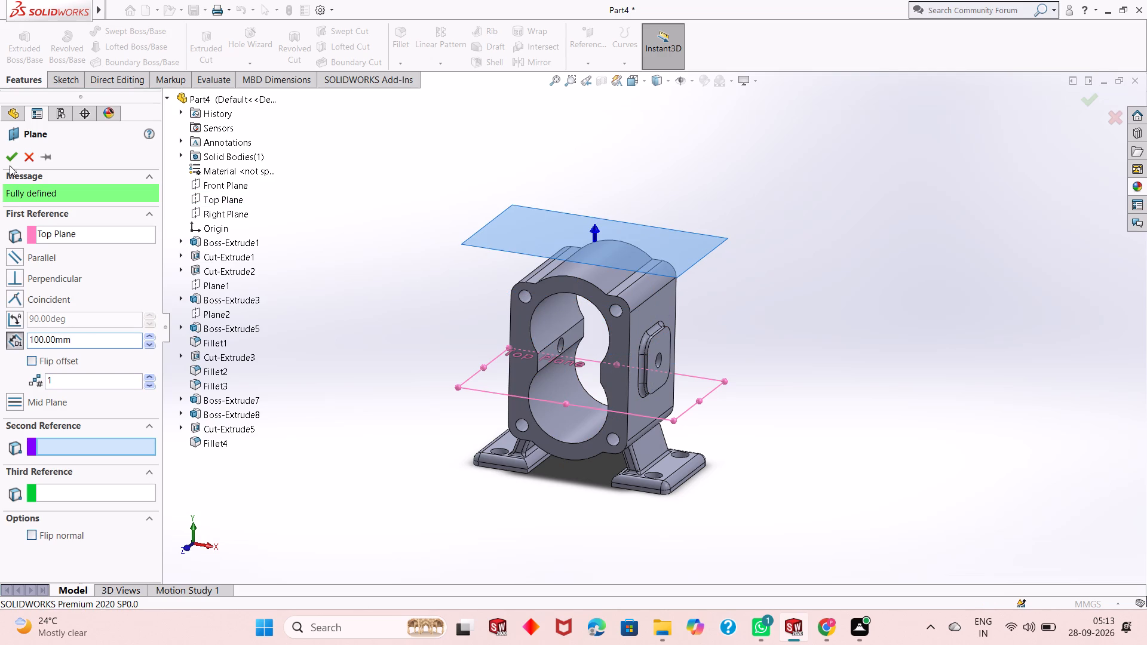
click(12, 150)
On the new offset plane, sketch a center rectangle about 14 by 11 mm, centred about 47 mm vertically above the origin.
click(541, 216)
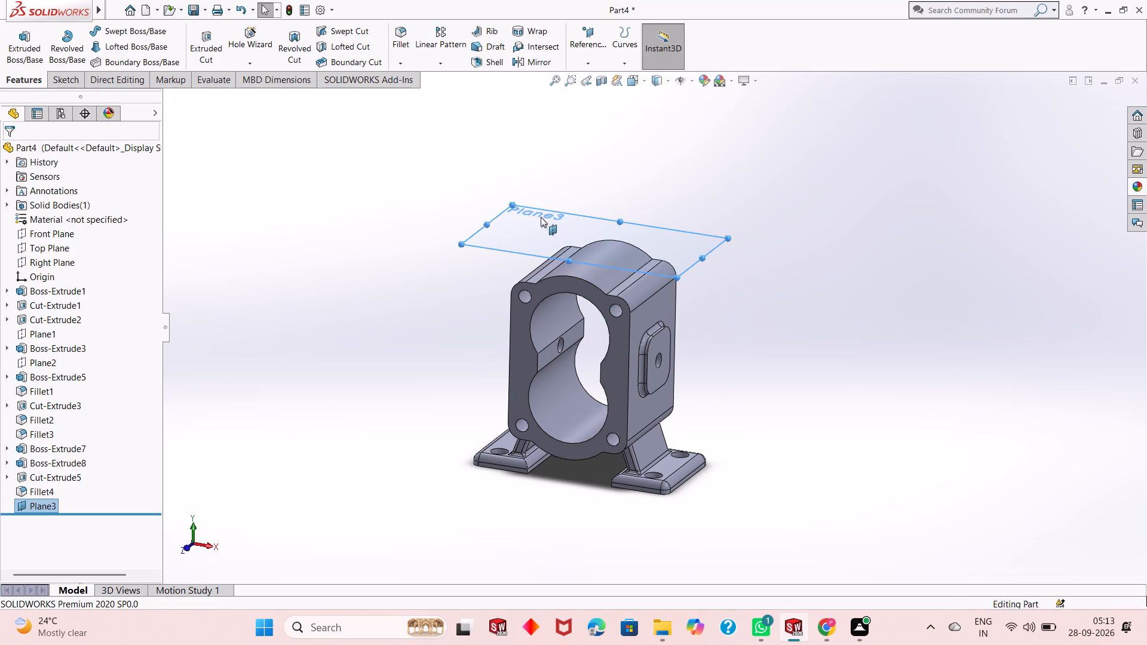
click(590, 188)
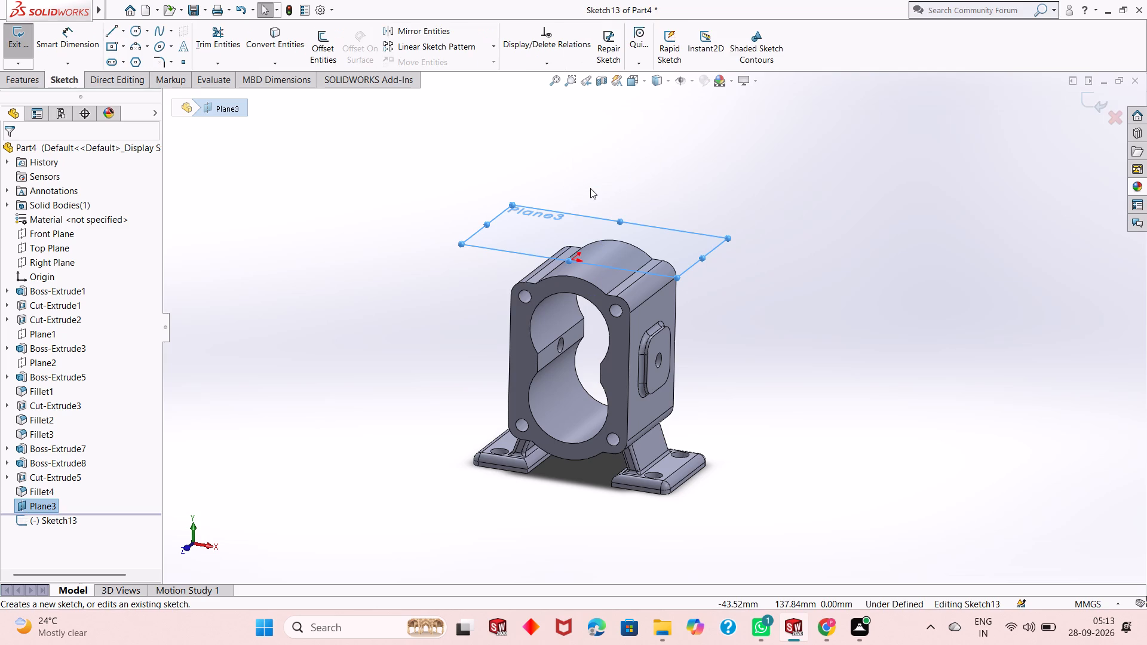
key(ctrl+8)
key(Escape)
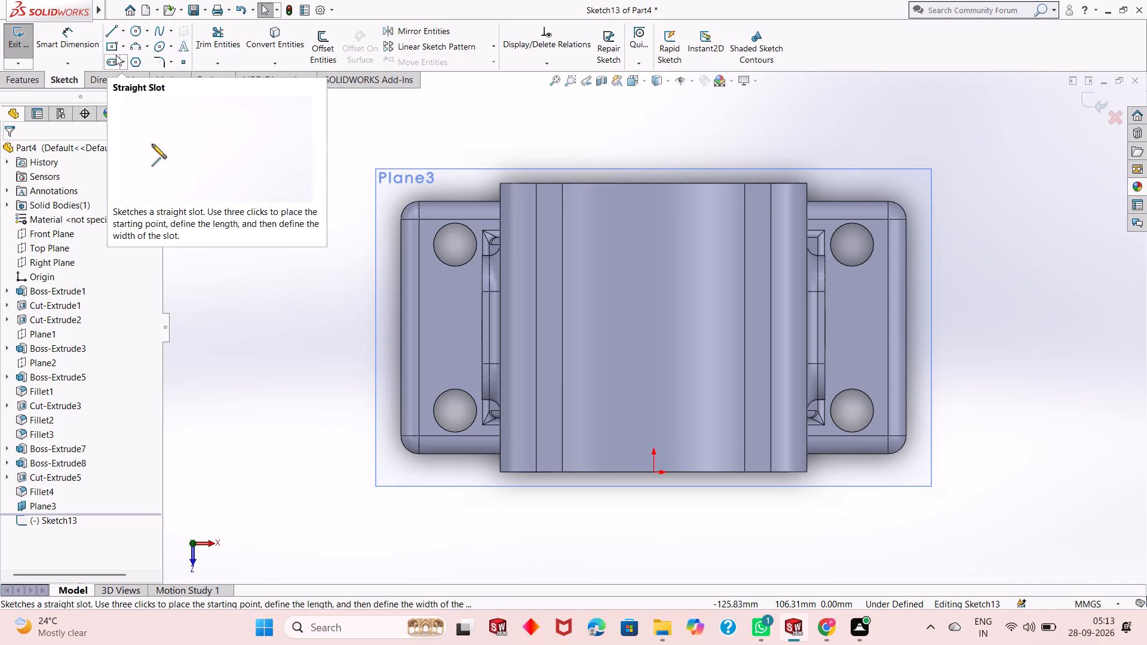
click(112, 45)
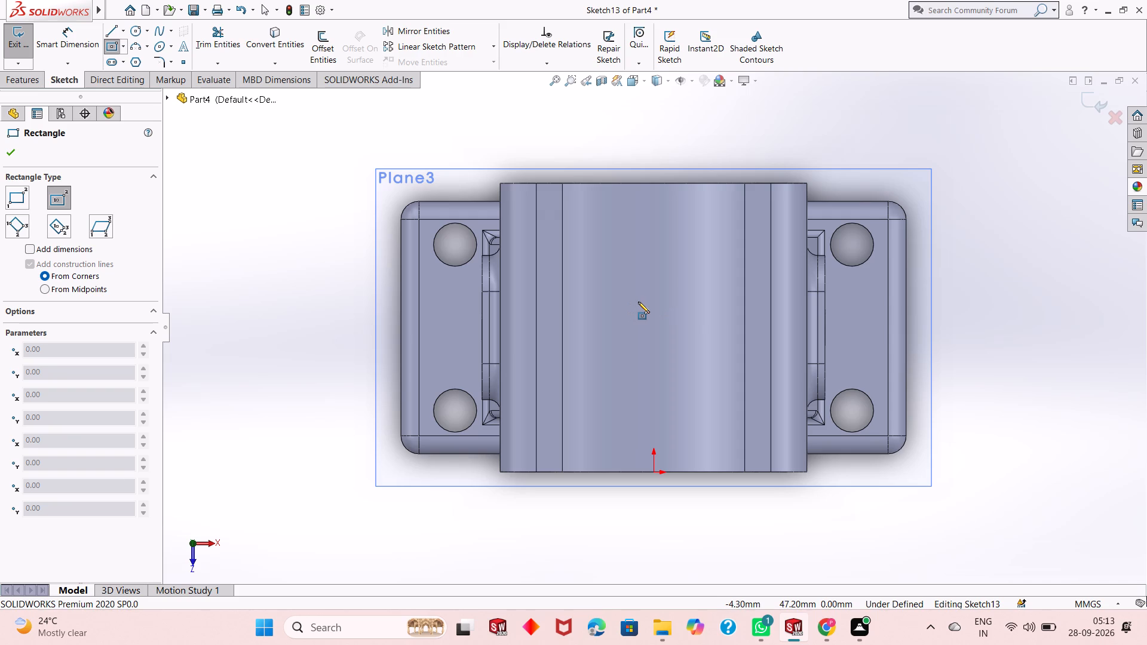
click(652, 302)
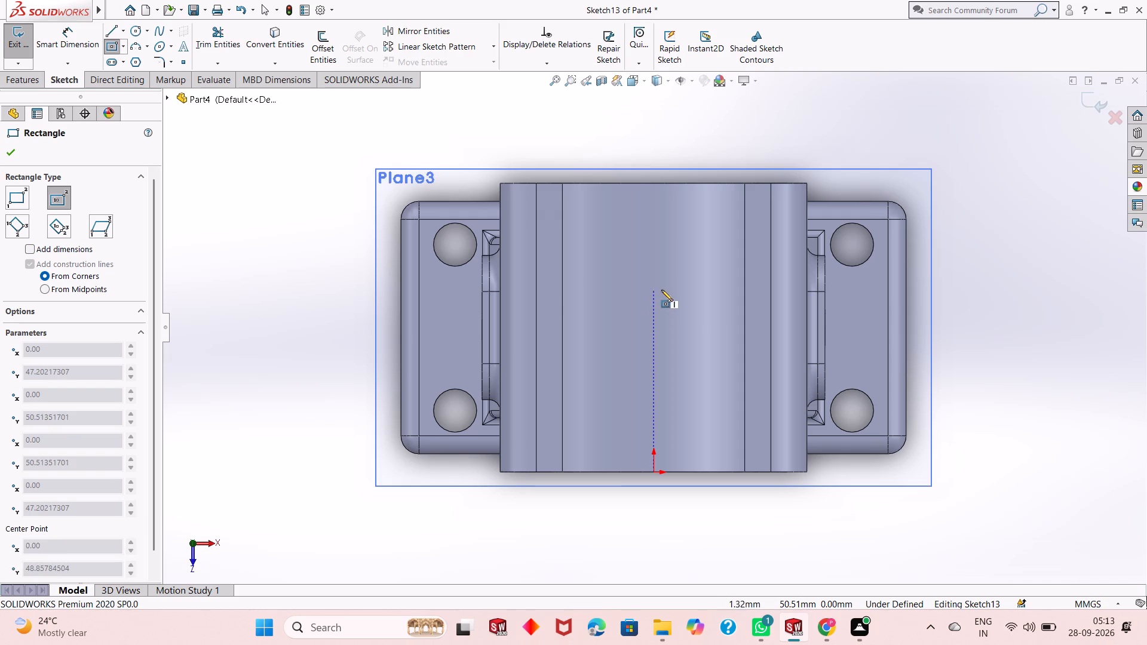
click(679, 282)
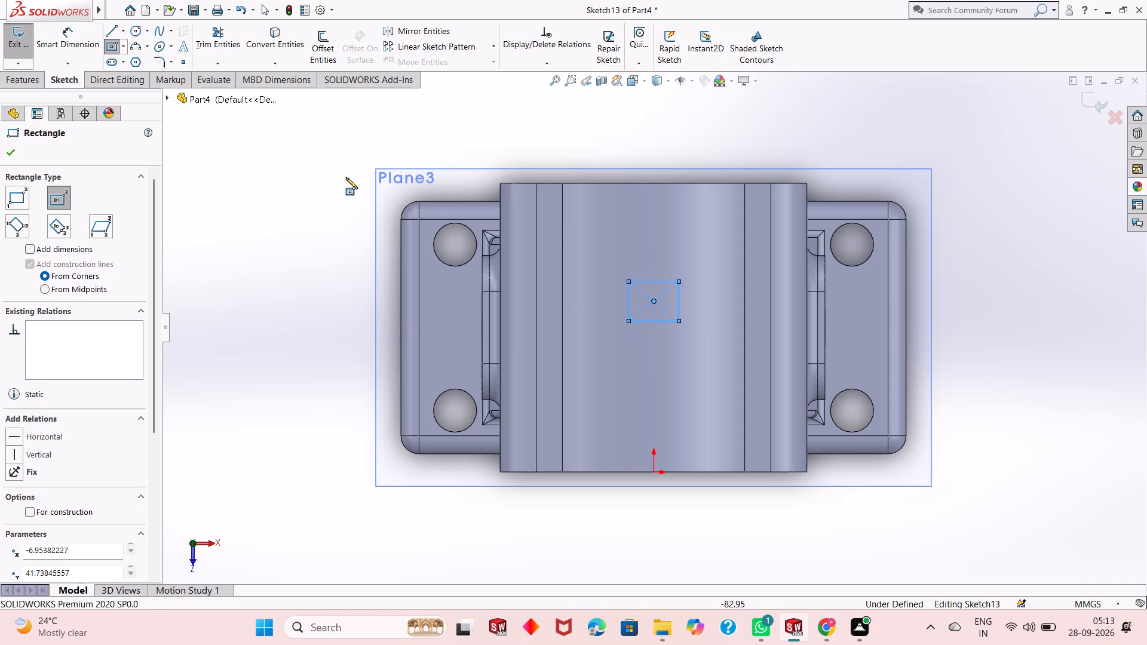
right_click(276, 195)
click(332, 210)
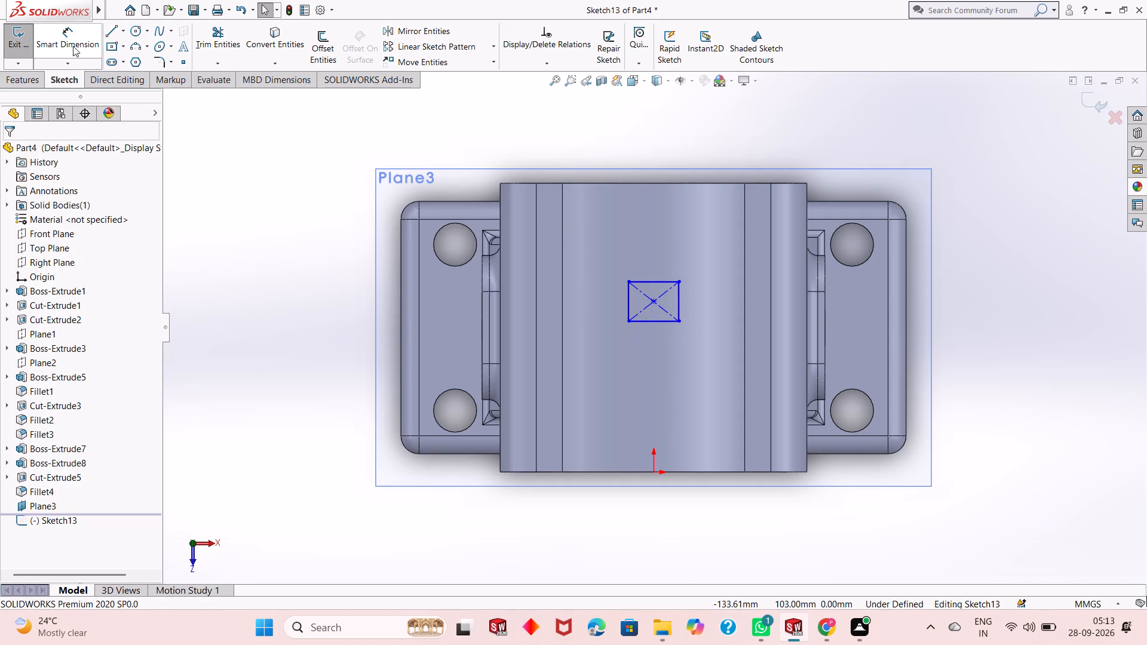
Dimension the vertical side of the centre rectangle to 10 mm.
click(73, 46)
click(629, 305)
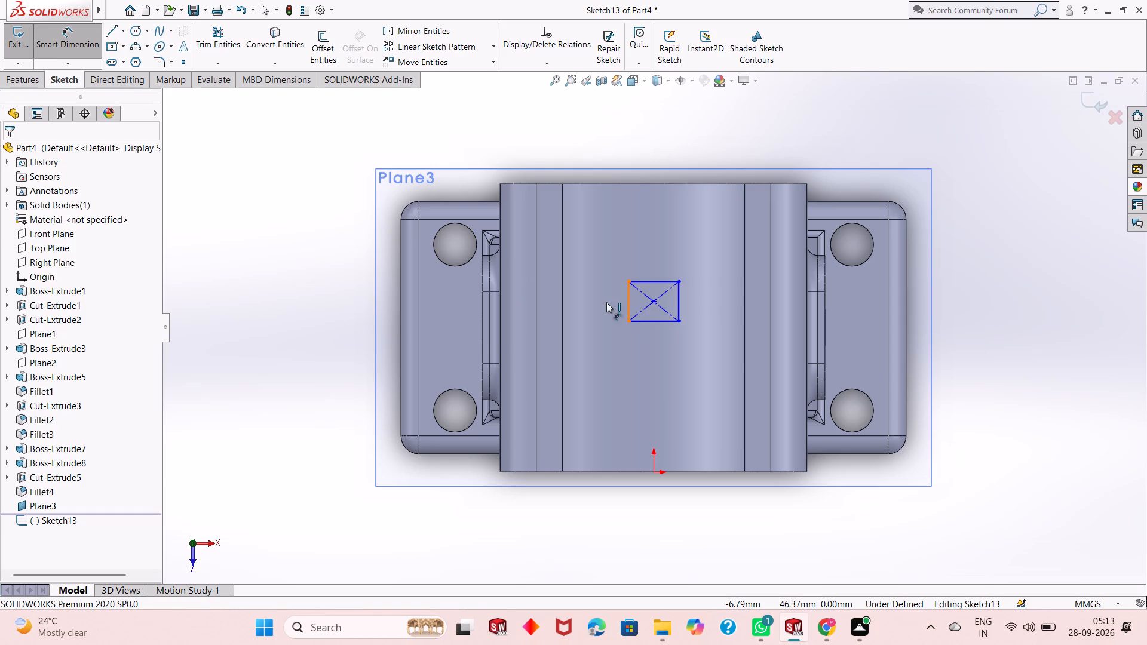
click(603, 302)
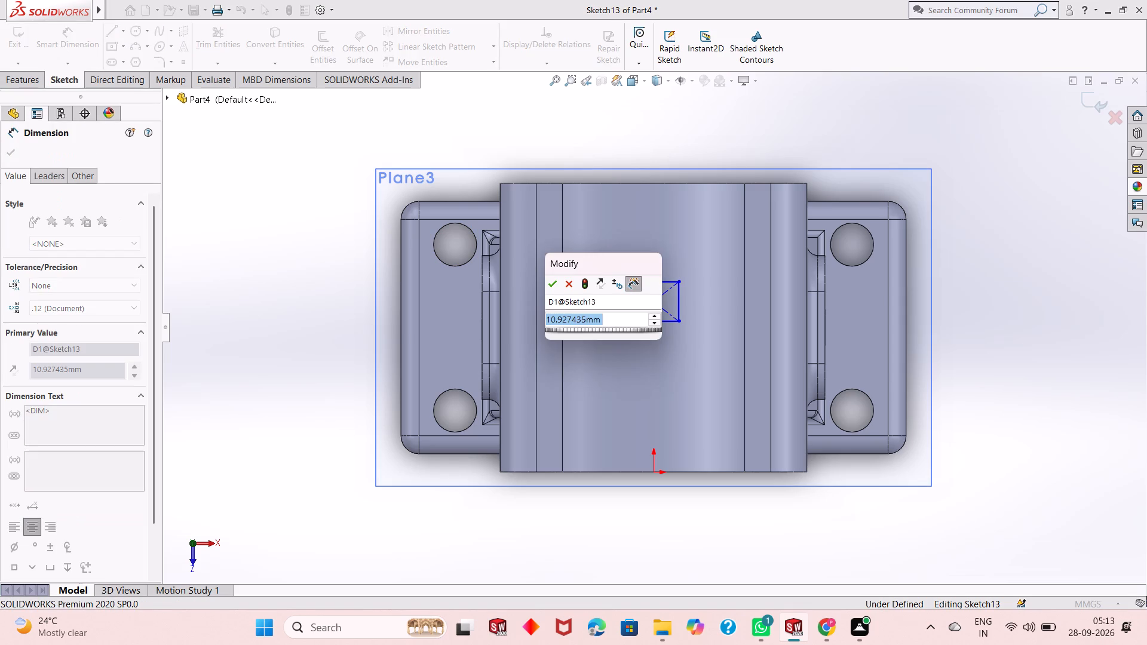
text(10)
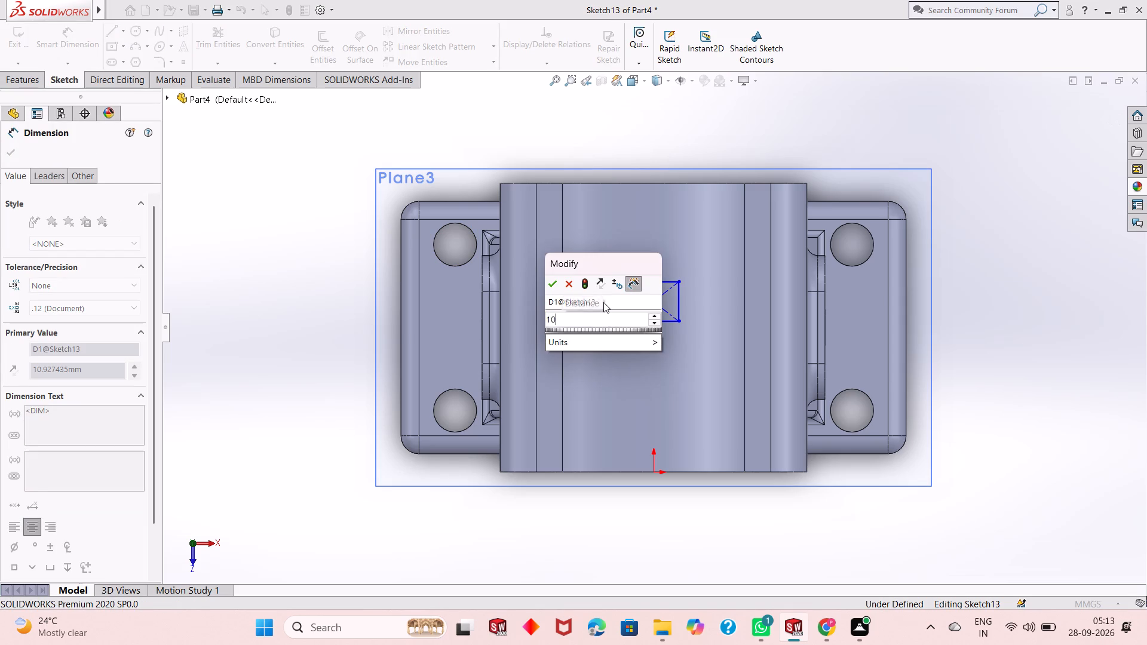
key(Return)
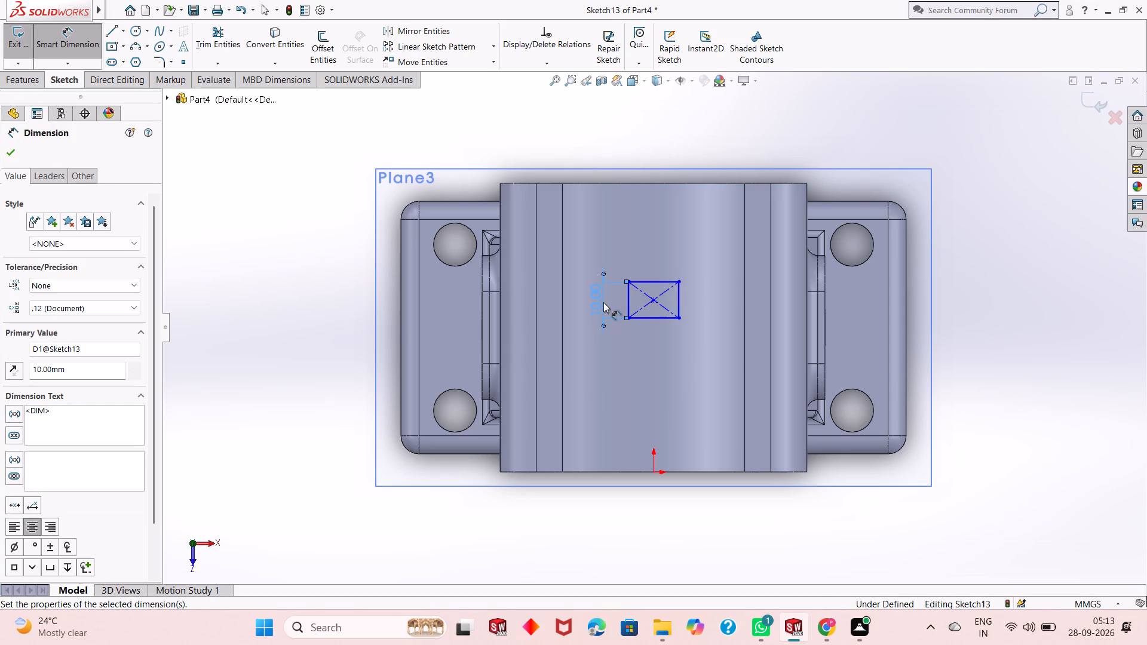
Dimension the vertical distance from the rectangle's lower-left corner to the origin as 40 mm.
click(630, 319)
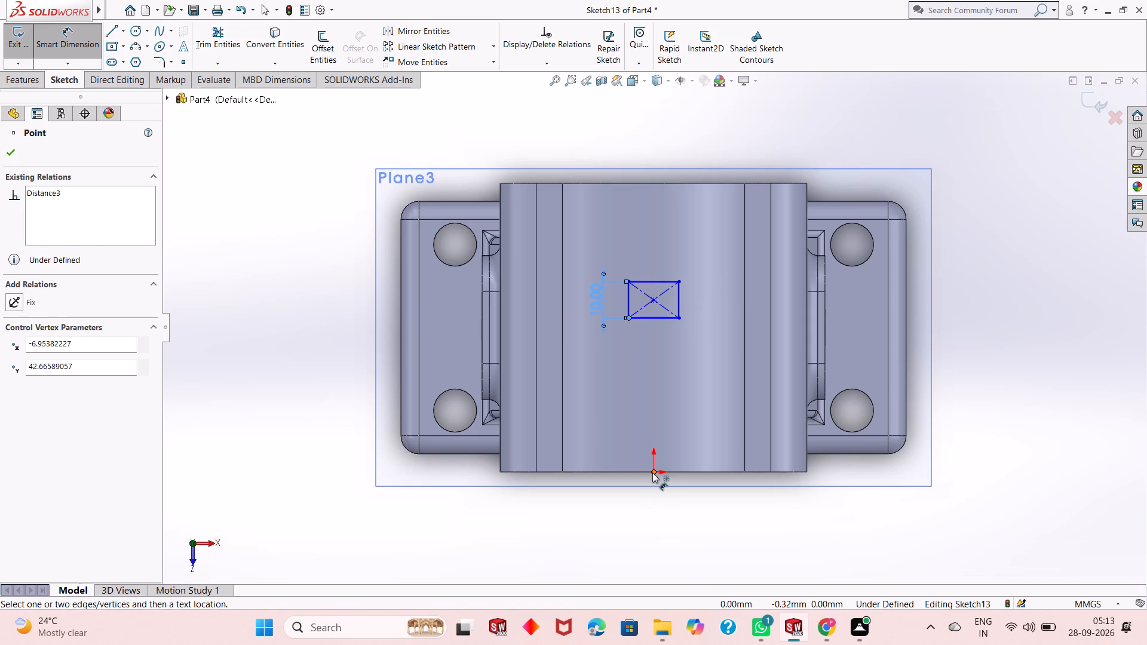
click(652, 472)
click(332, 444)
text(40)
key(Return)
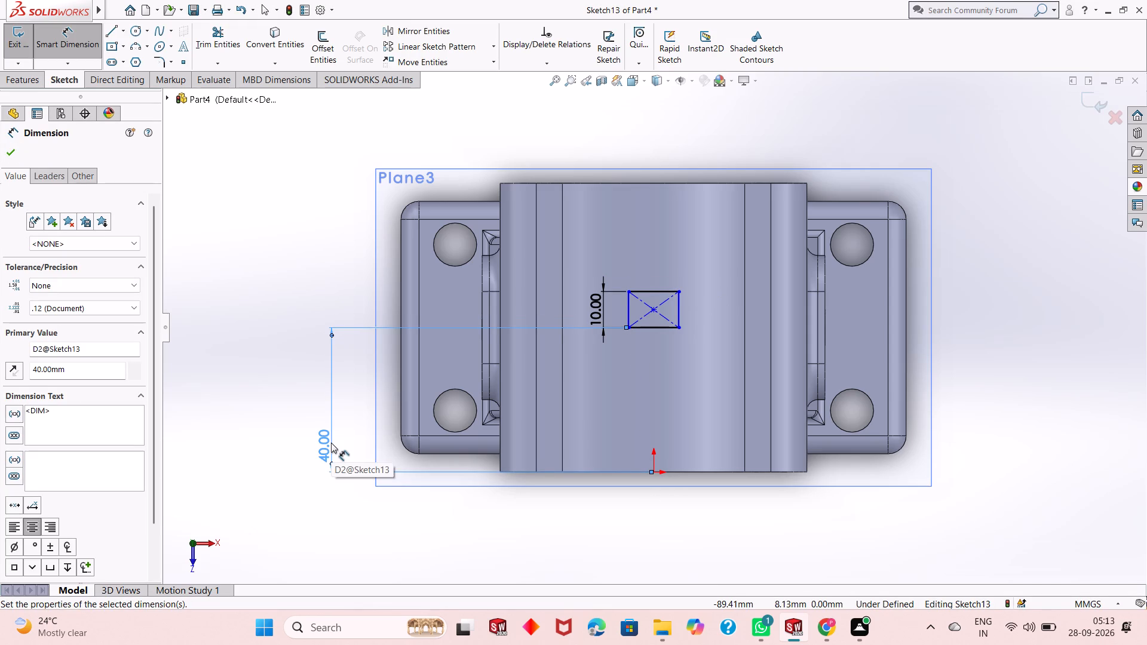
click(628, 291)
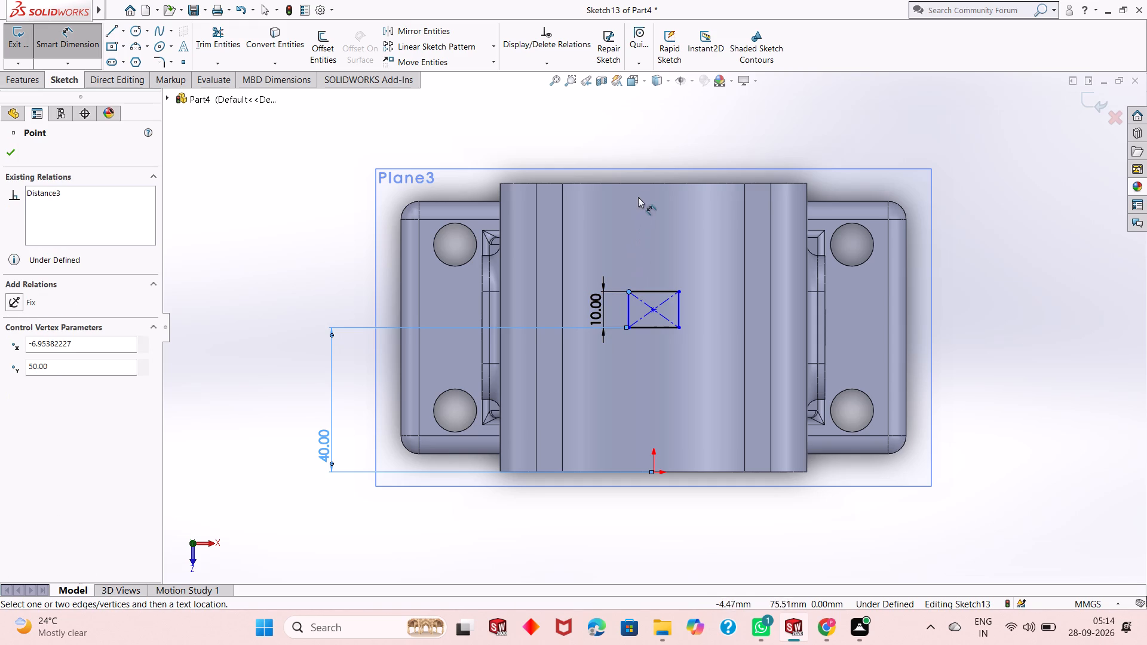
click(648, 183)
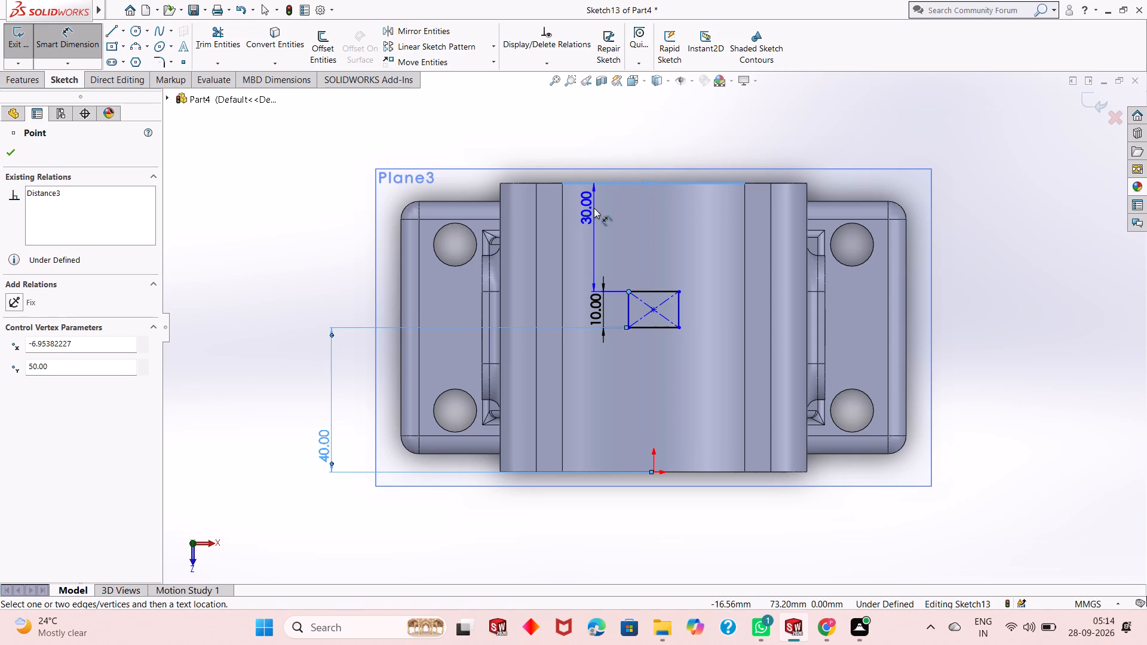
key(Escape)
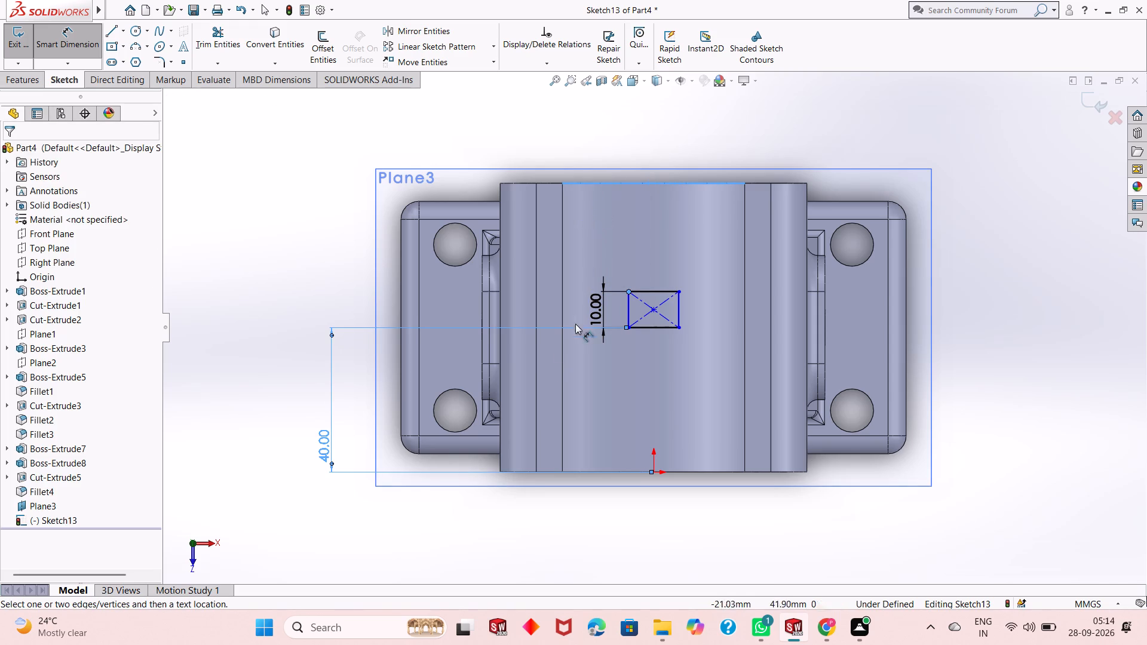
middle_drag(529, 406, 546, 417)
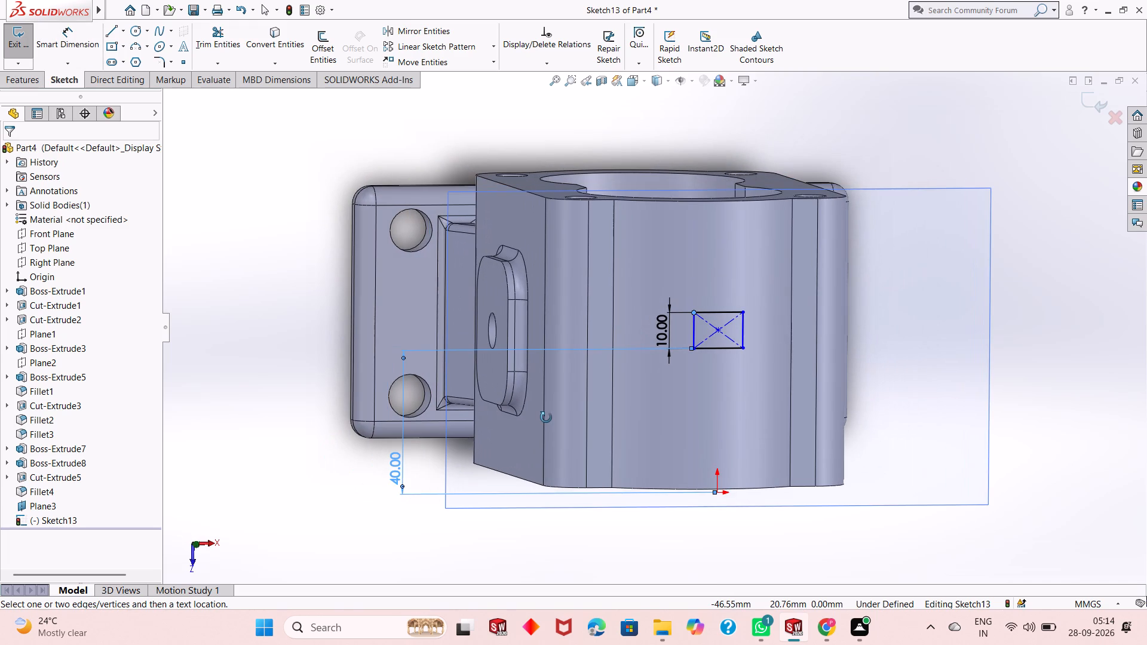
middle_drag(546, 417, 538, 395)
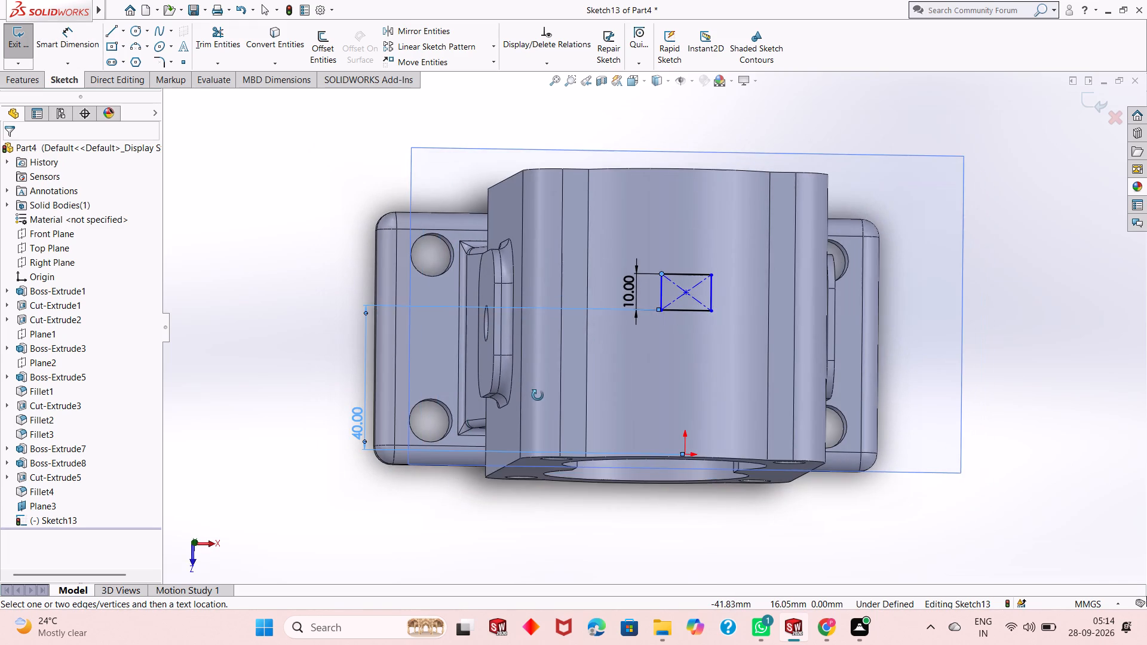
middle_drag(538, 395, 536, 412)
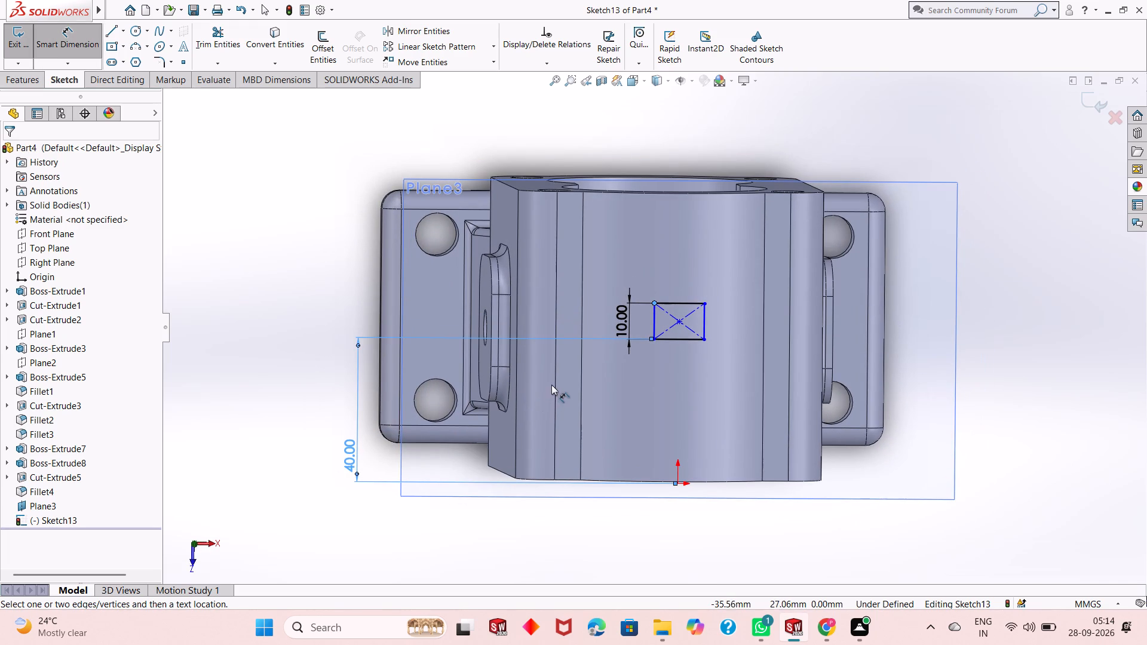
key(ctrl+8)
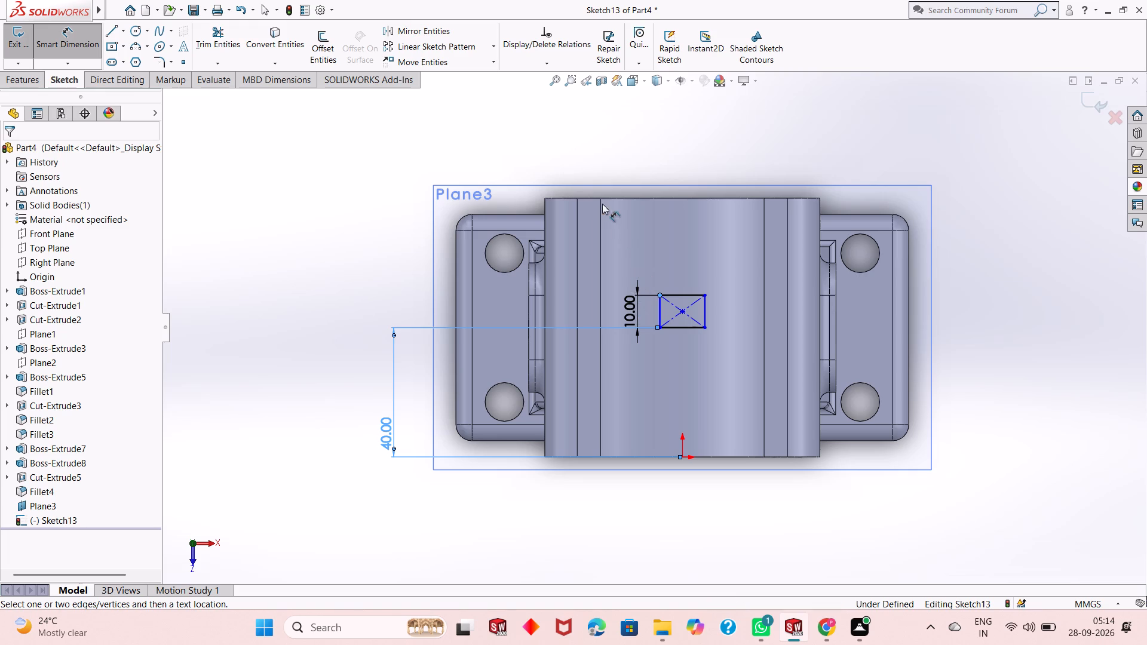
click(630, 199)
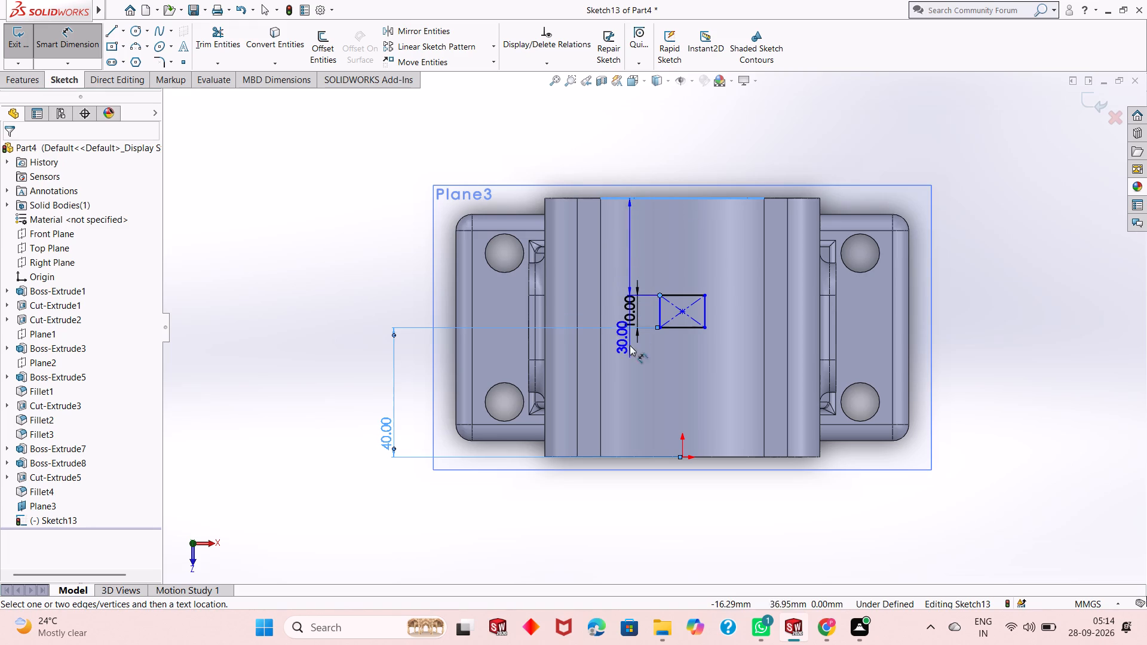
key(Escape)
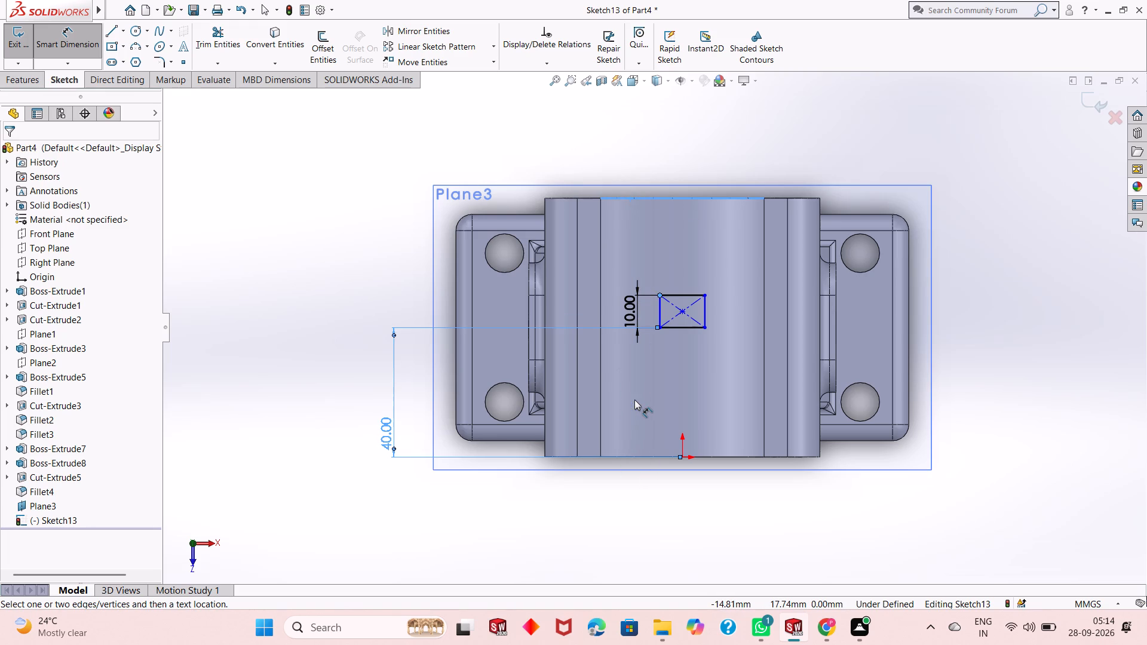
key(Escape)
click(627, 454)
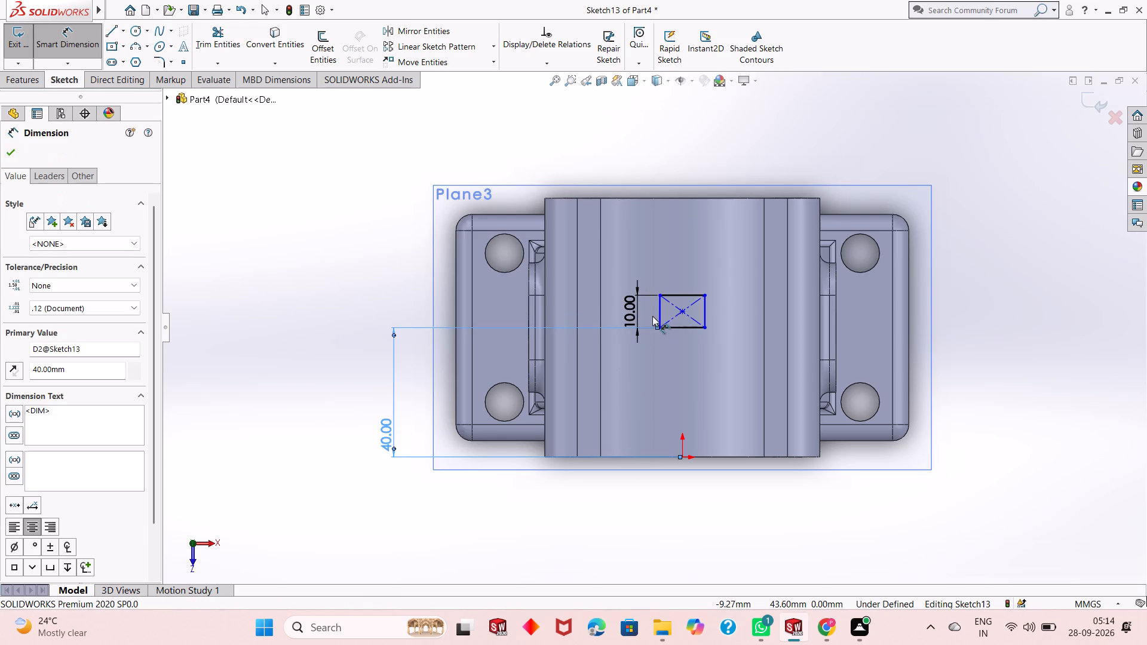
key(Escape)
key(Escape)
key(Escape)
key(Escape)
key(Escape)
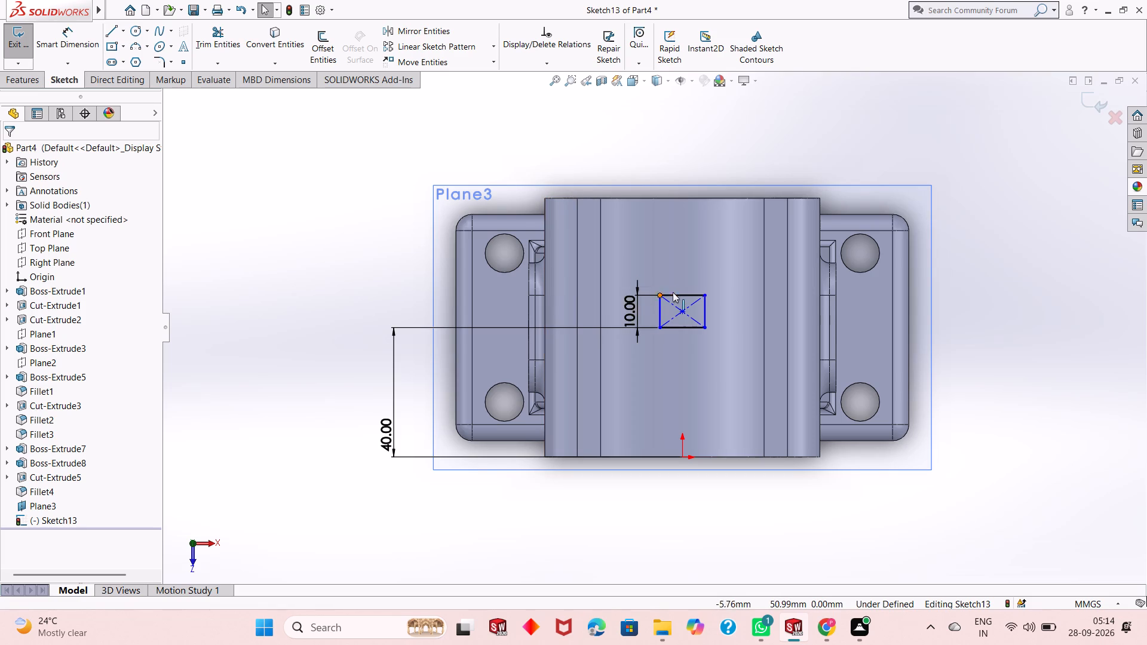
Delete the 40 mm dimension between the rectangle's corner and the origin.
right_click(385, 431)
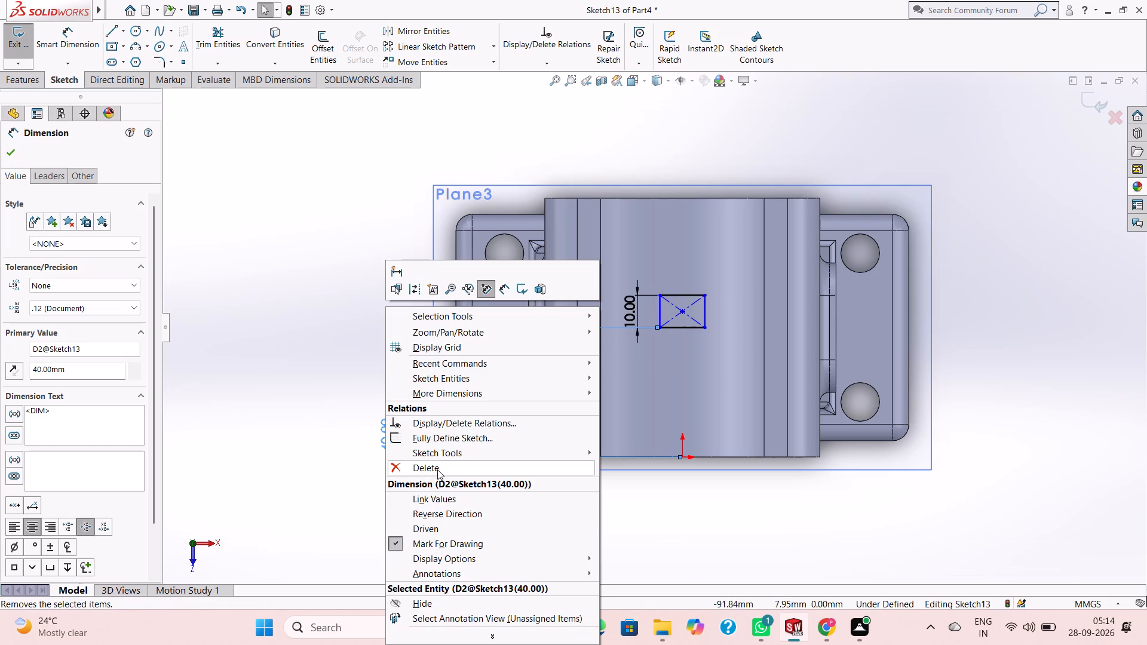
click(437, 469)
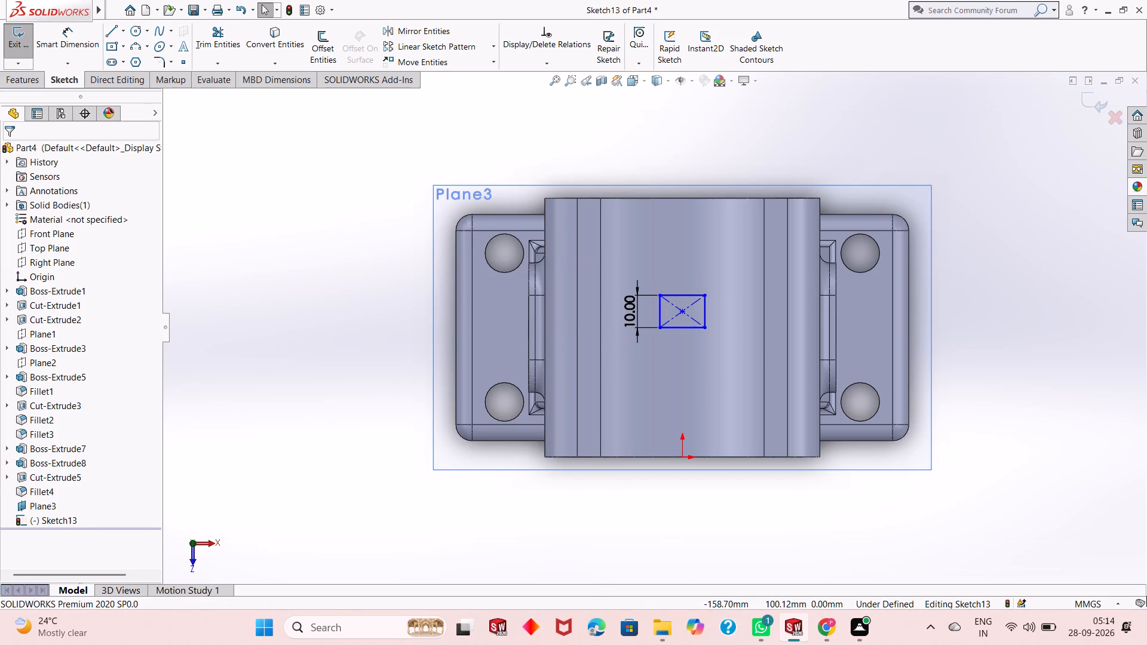
Dimension the rectangle's centre point 40 mm from the body edge that passes through the origin.
click(73, 41)
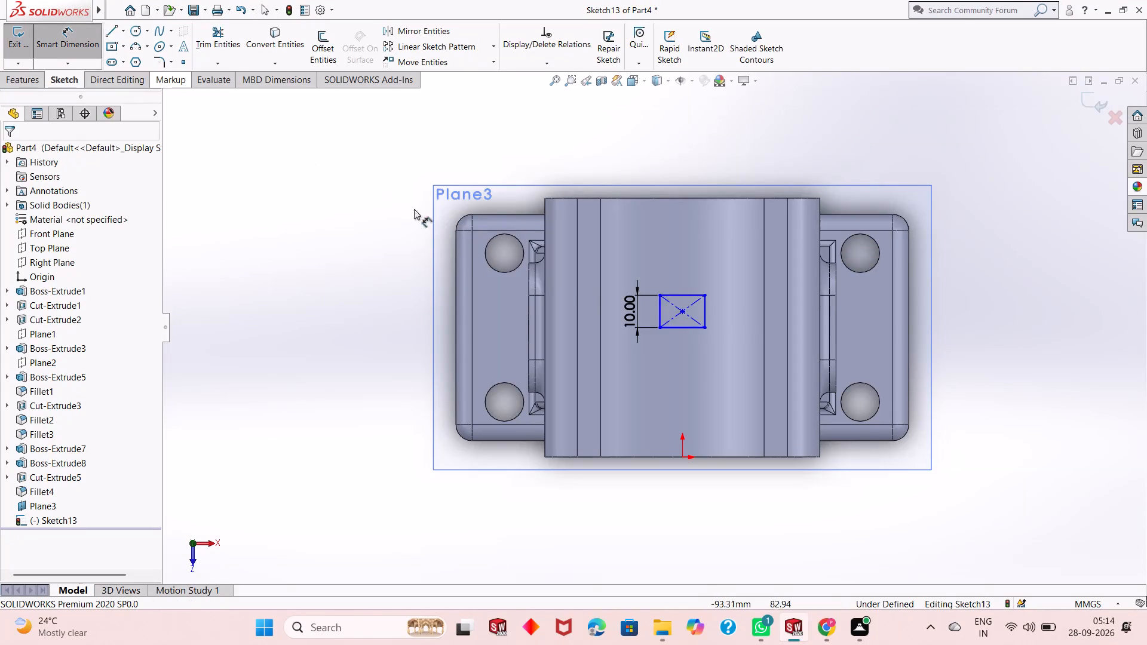
click(682, 312)
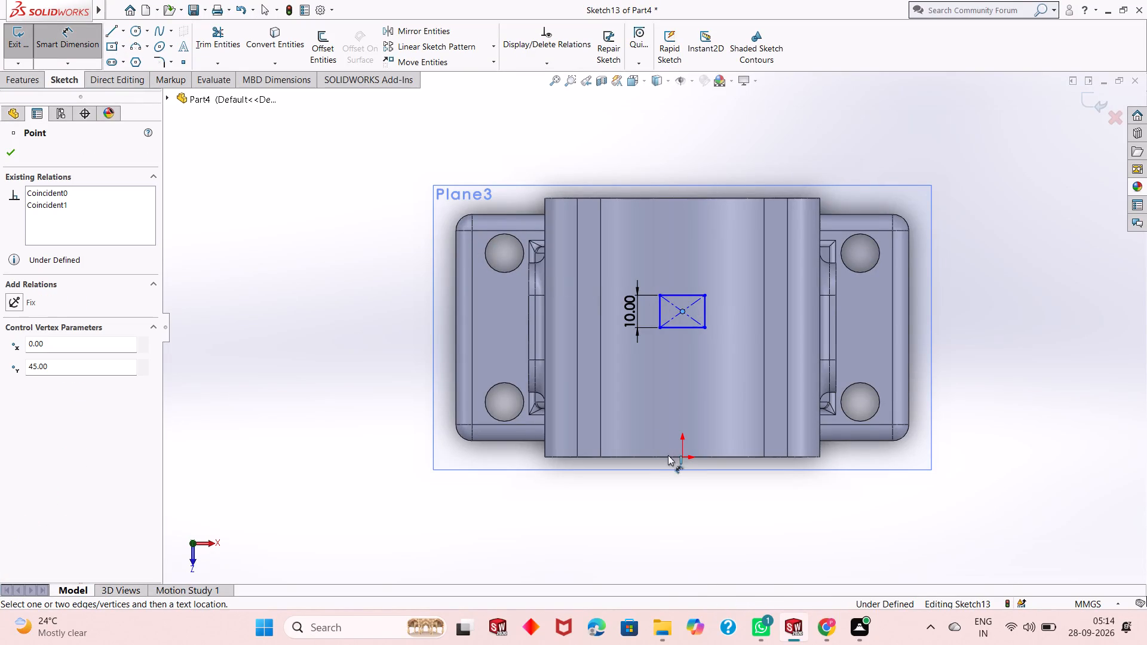
click(674, 457)
click(339, 453)
text(40)
key(Return)
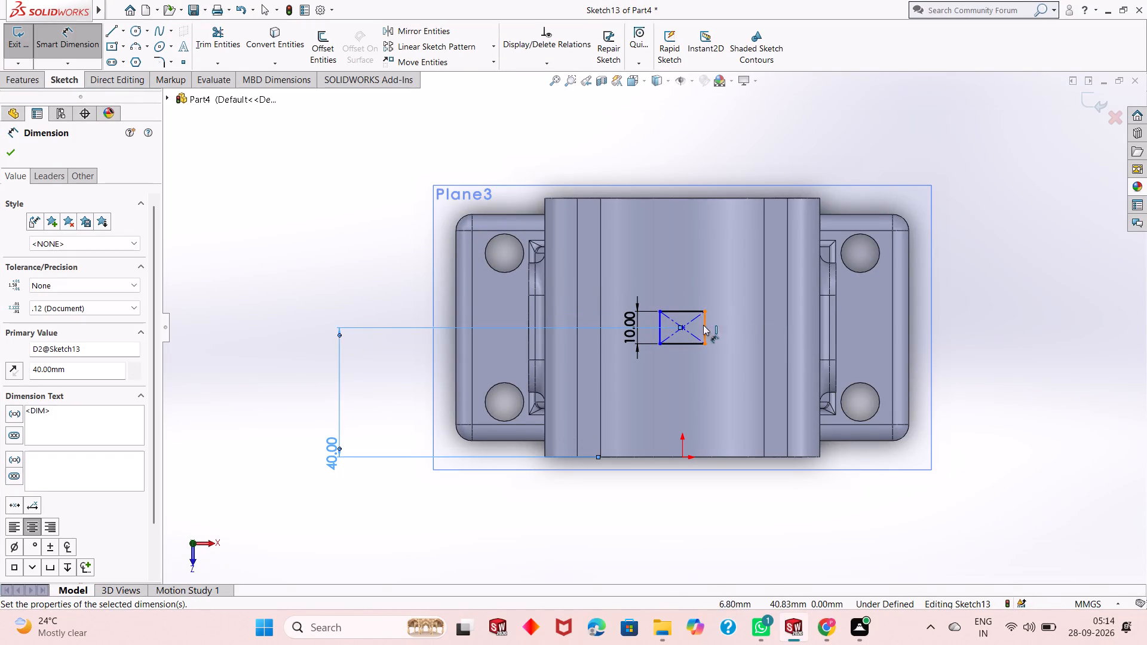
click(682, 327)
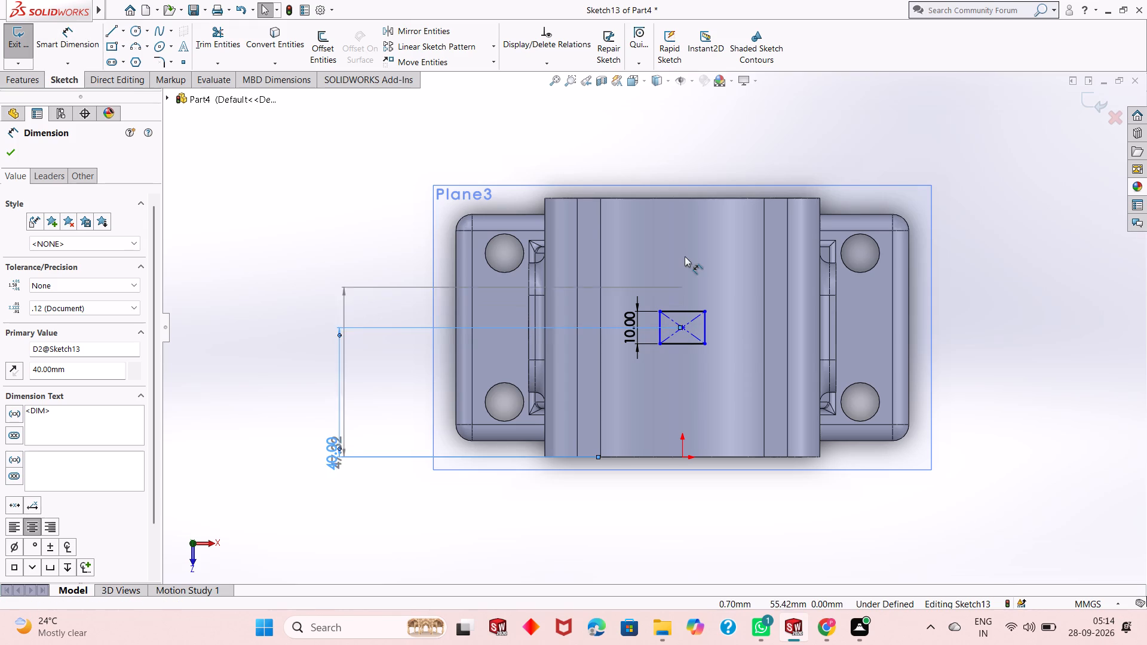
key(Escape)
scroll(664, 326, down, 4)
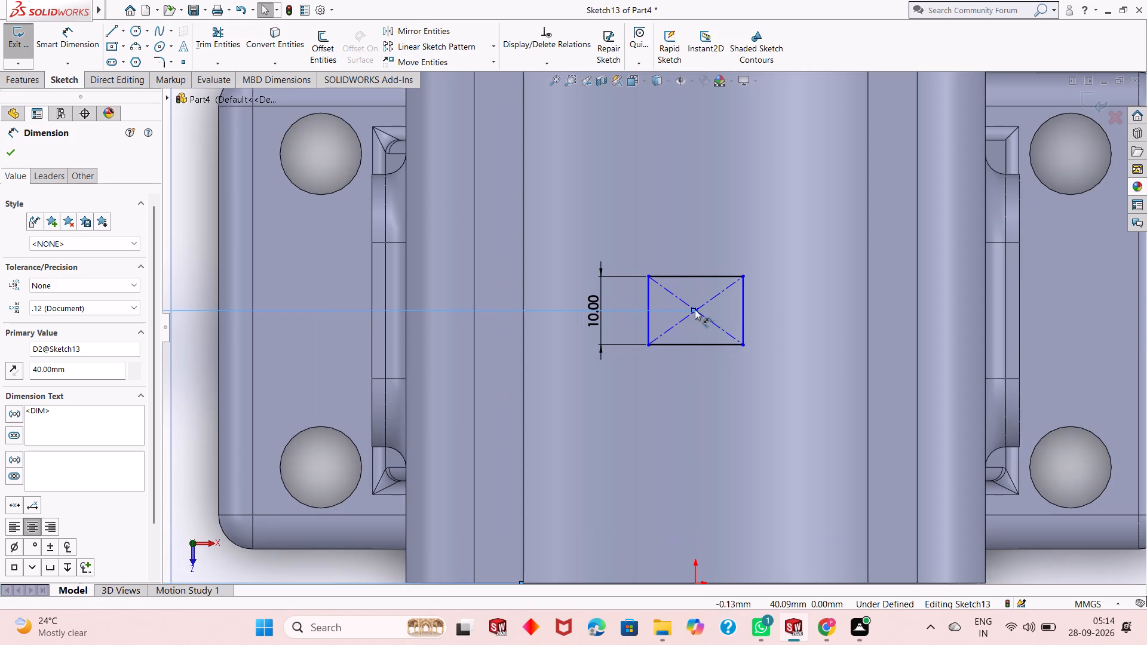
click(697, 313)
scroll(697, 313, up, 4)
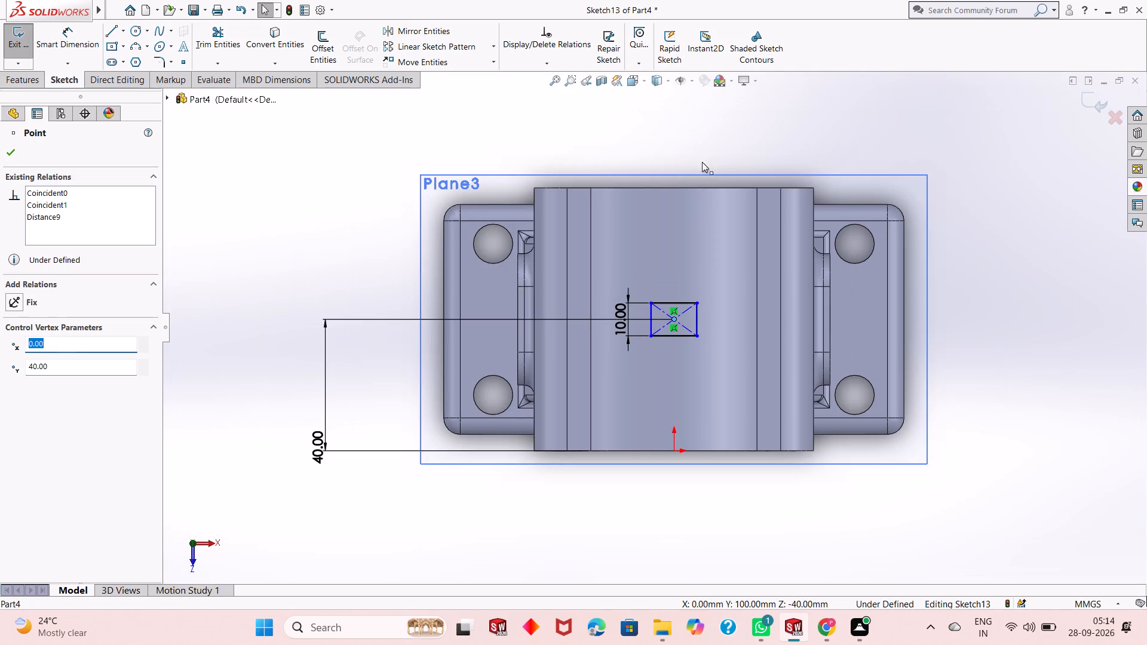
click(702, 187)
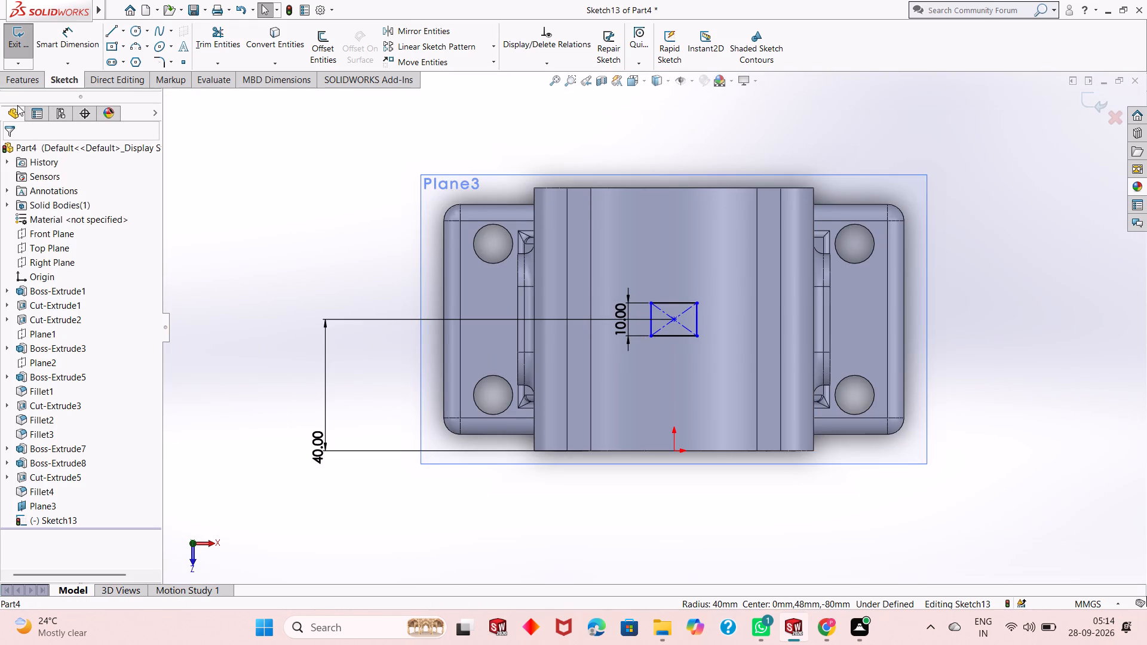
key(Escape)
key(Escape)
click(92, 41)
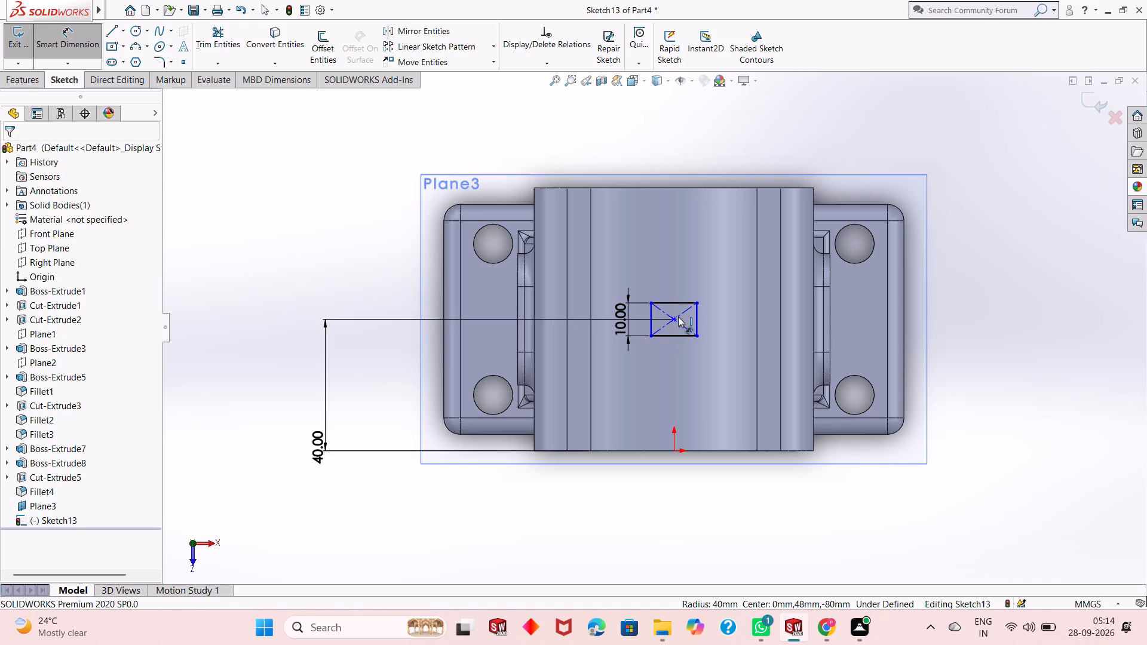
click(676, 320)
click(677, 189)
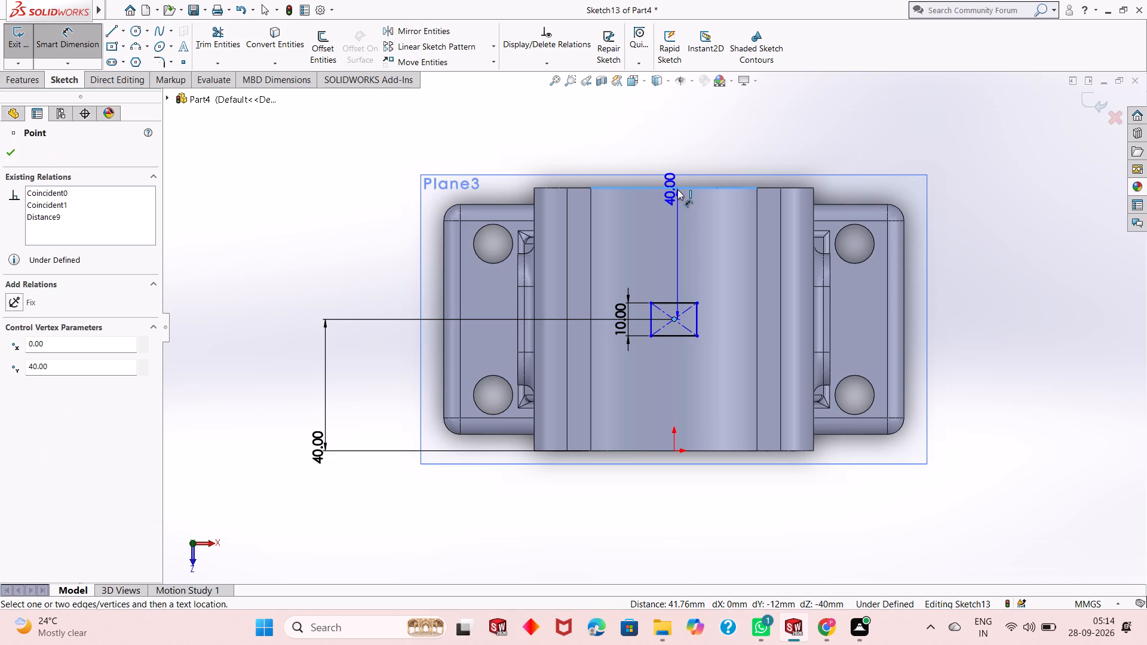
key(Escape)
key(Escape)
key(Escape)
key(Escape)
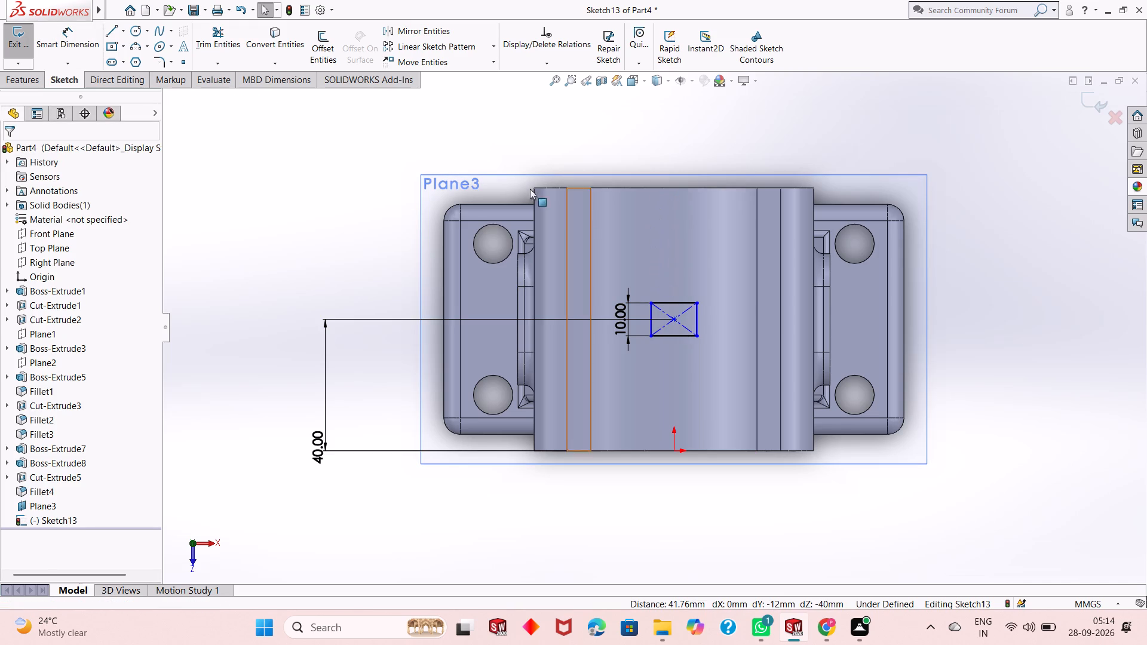
Dimension the horizontal distance from the rectangle's centre point to the outer edge of the right foot support, accepting the proposed value.
click(75, 44)
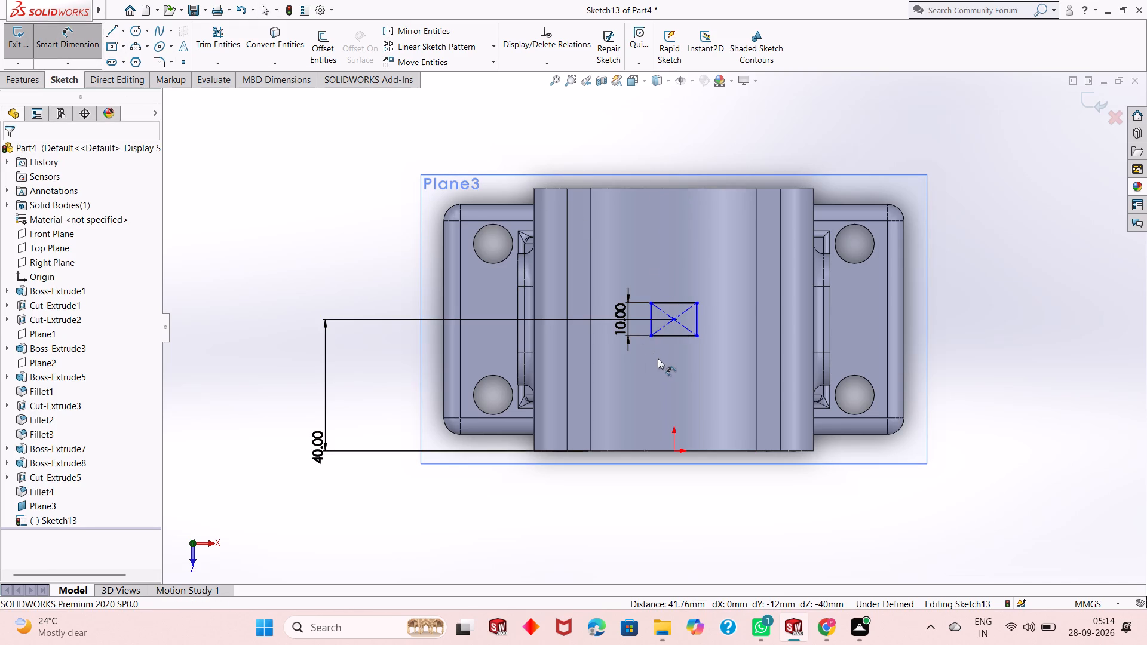
click(673, 322)
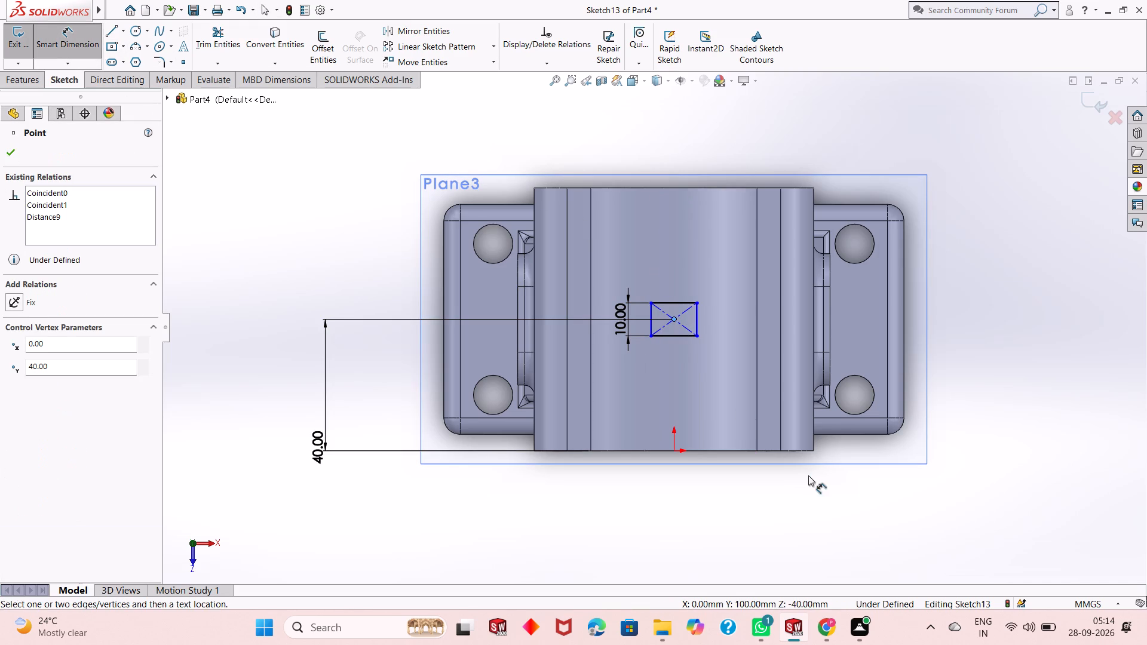
click(904, 400)
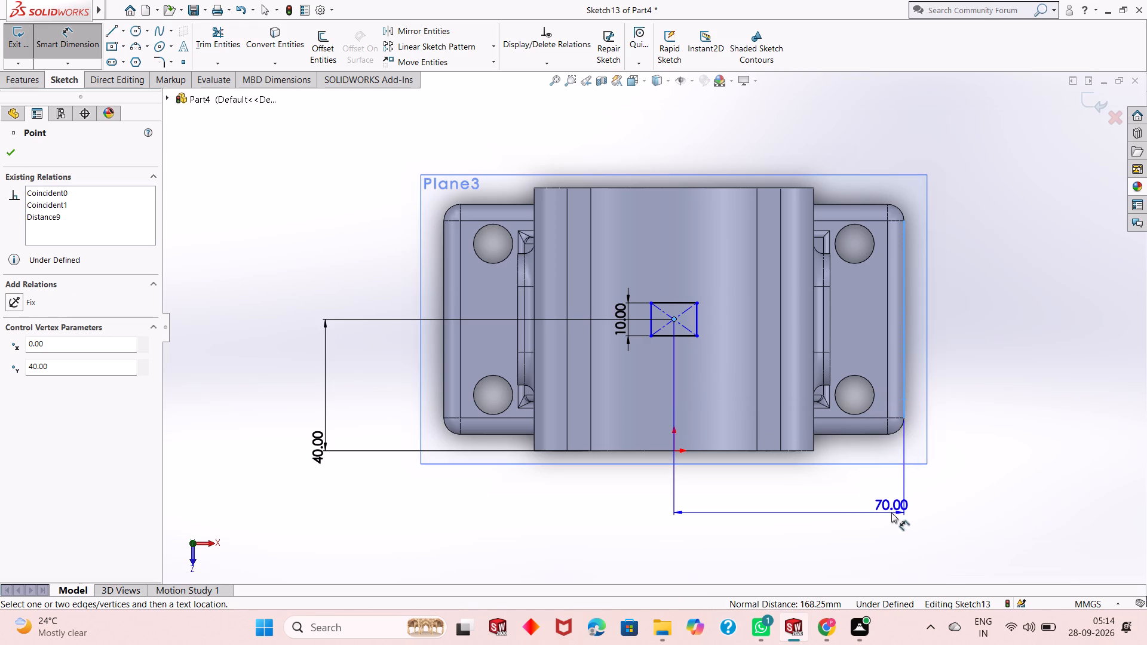
click(891, 513)
click(839, 491)
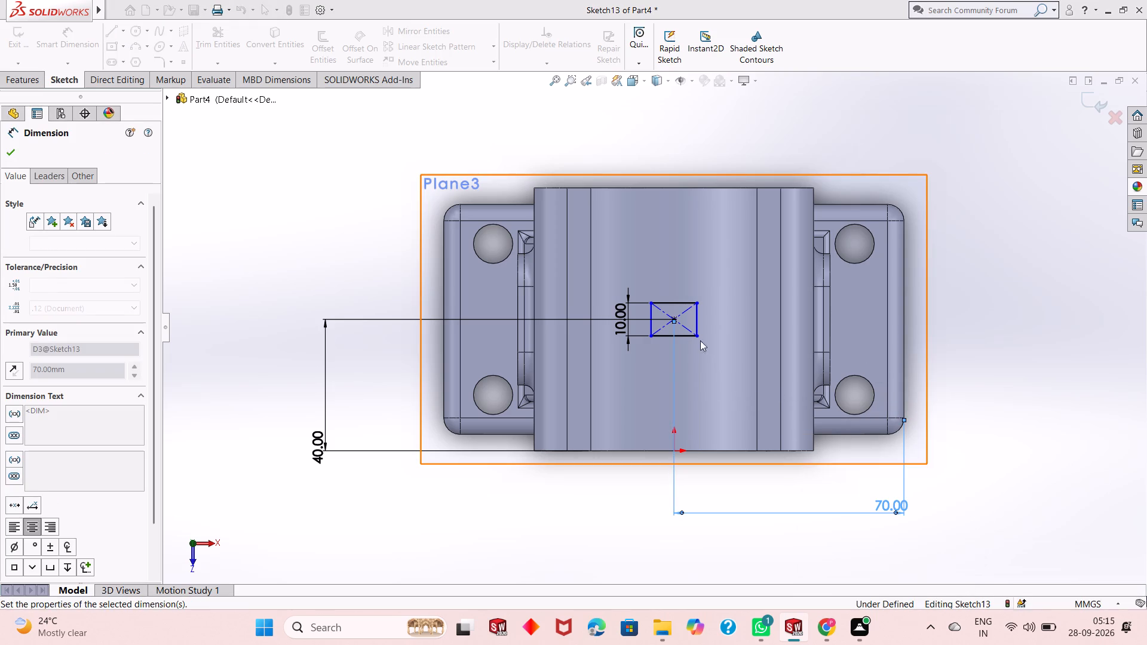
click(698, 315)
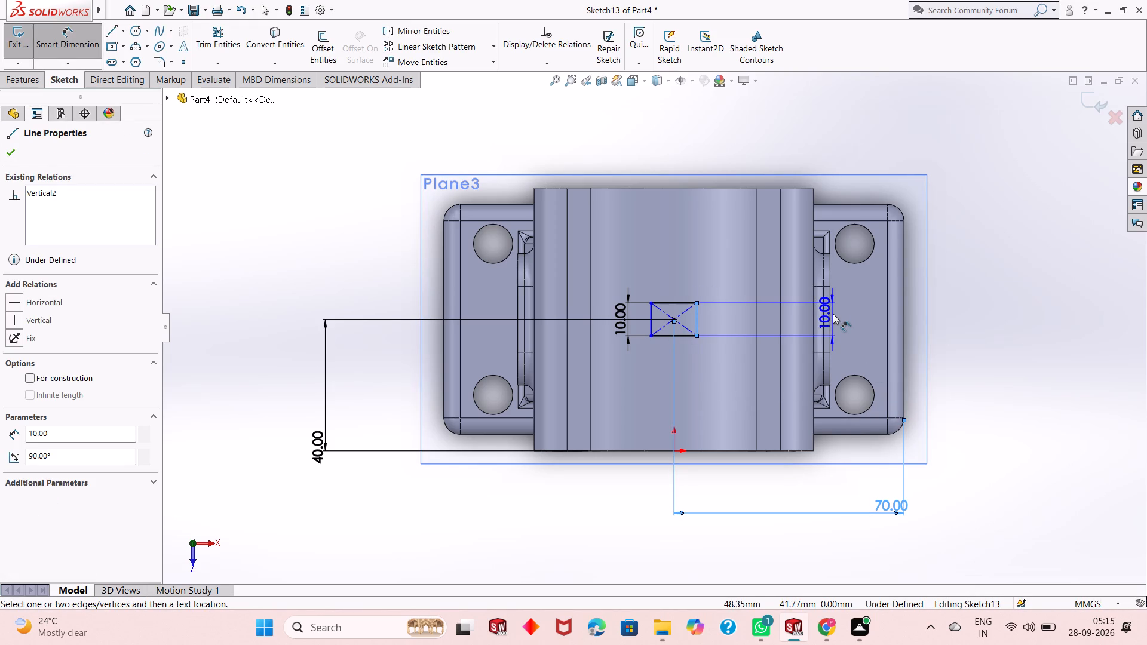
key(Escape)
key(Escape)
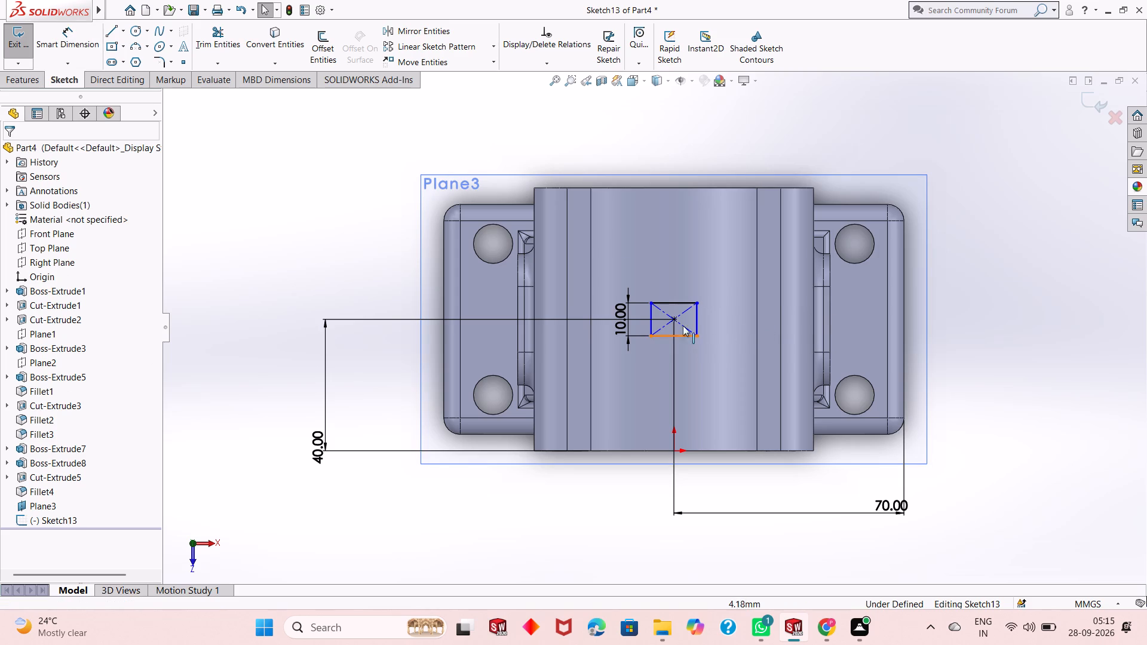
Dimension the rectangle's lower horizontal edge as 10 mm.
click(88, 47)
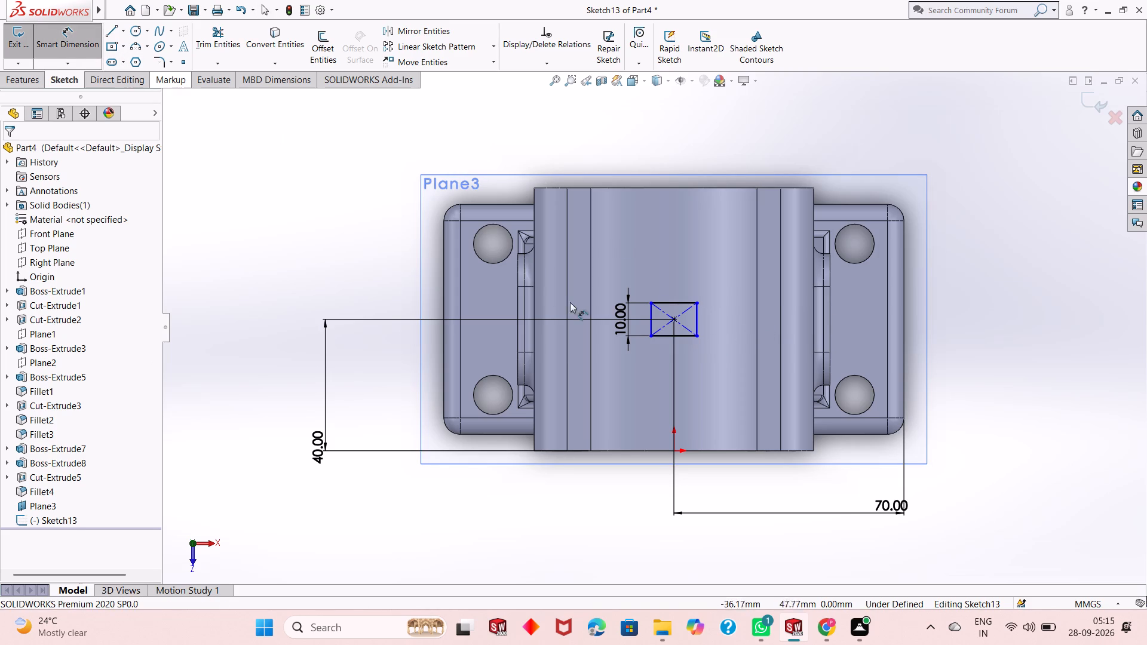
click(685, 336)
click(689, 380)
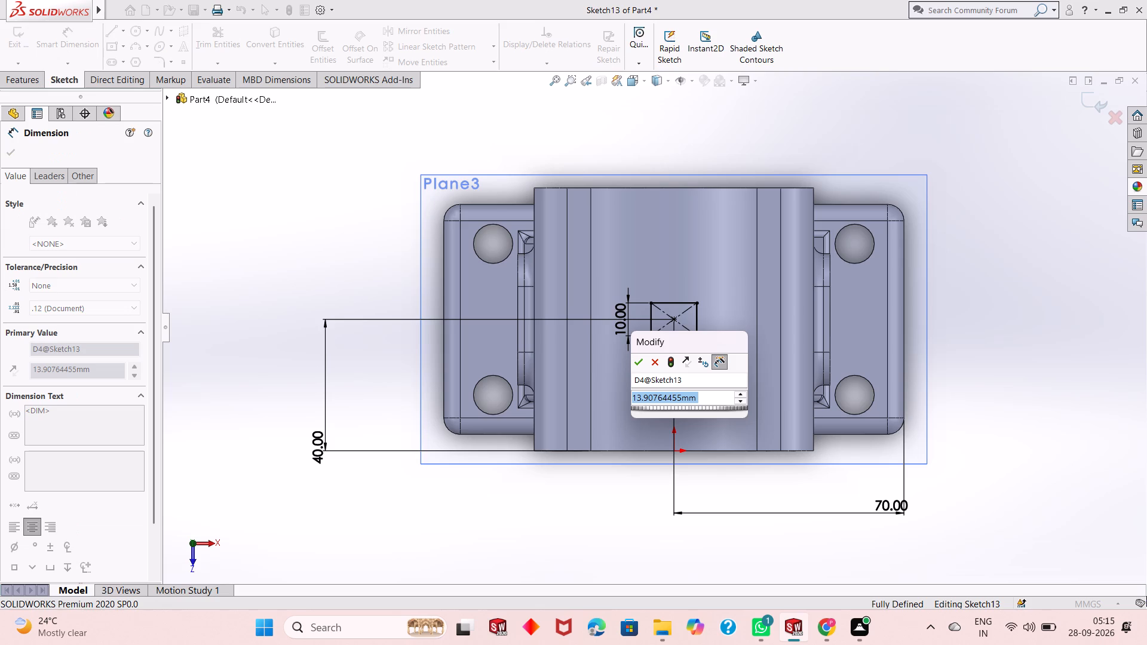
text(10)
key(Return)
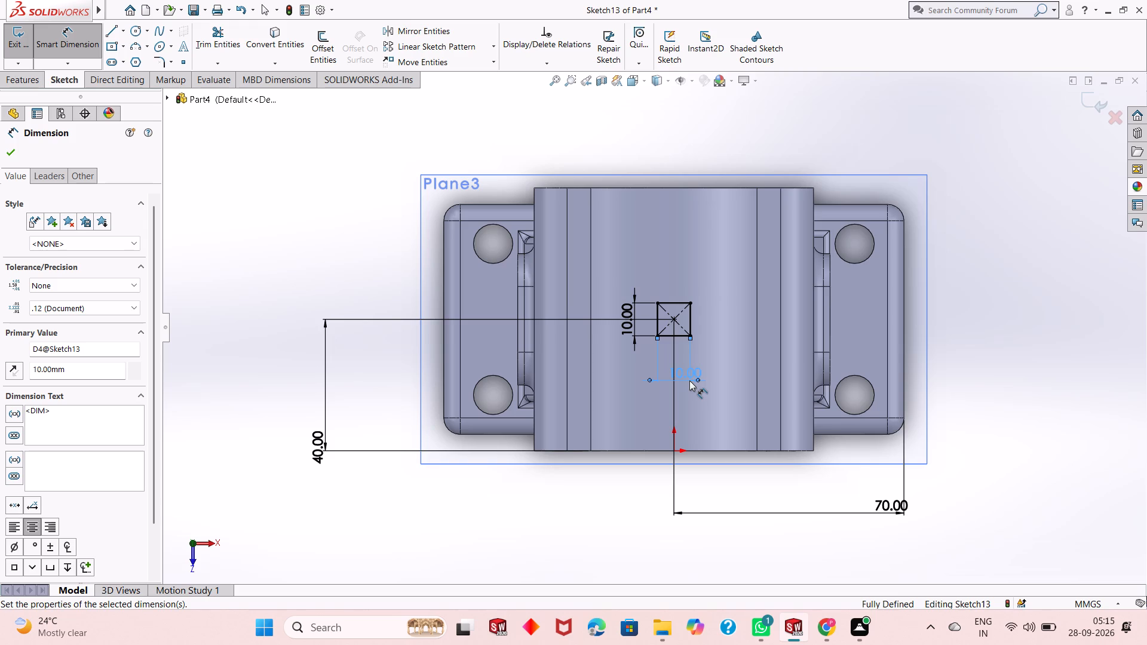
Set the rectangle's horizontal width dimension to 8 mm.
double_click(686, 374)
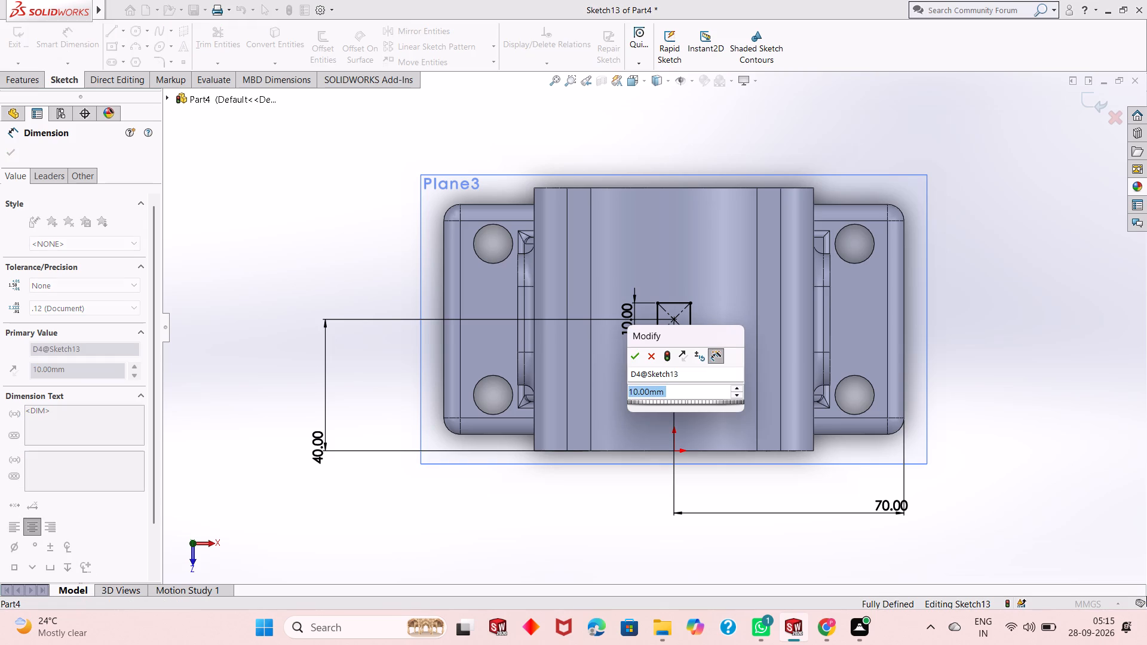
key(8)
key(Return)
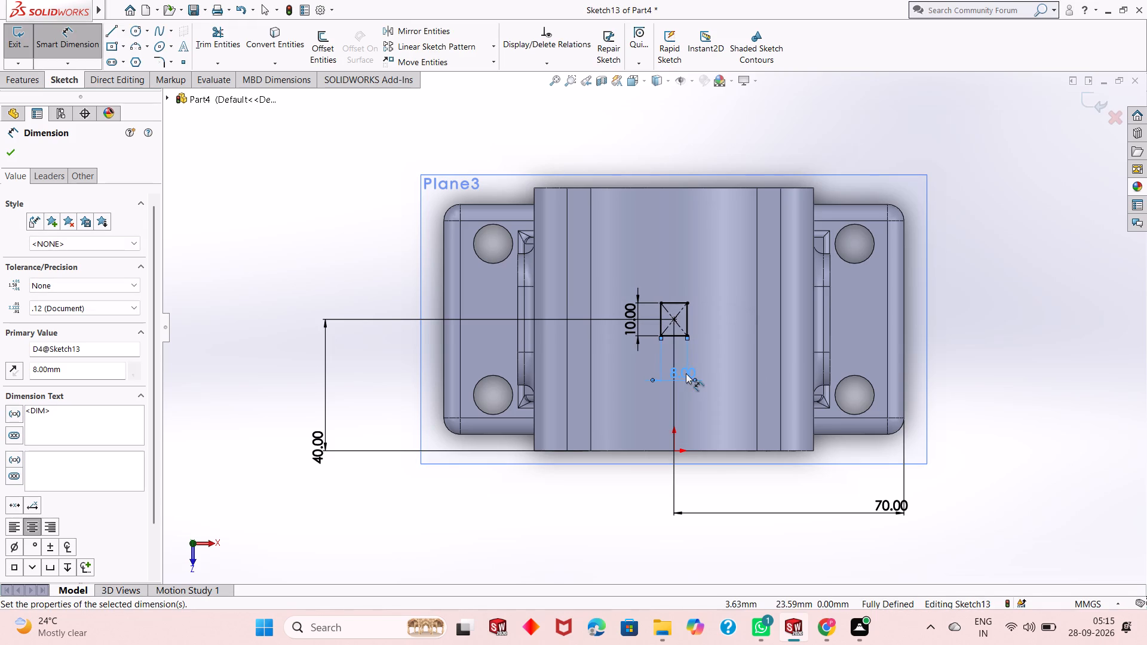
Set the rectangle's horizontal width dimension to 10 mm and leave dimensioning.
scroll(685, 306, down, 2)
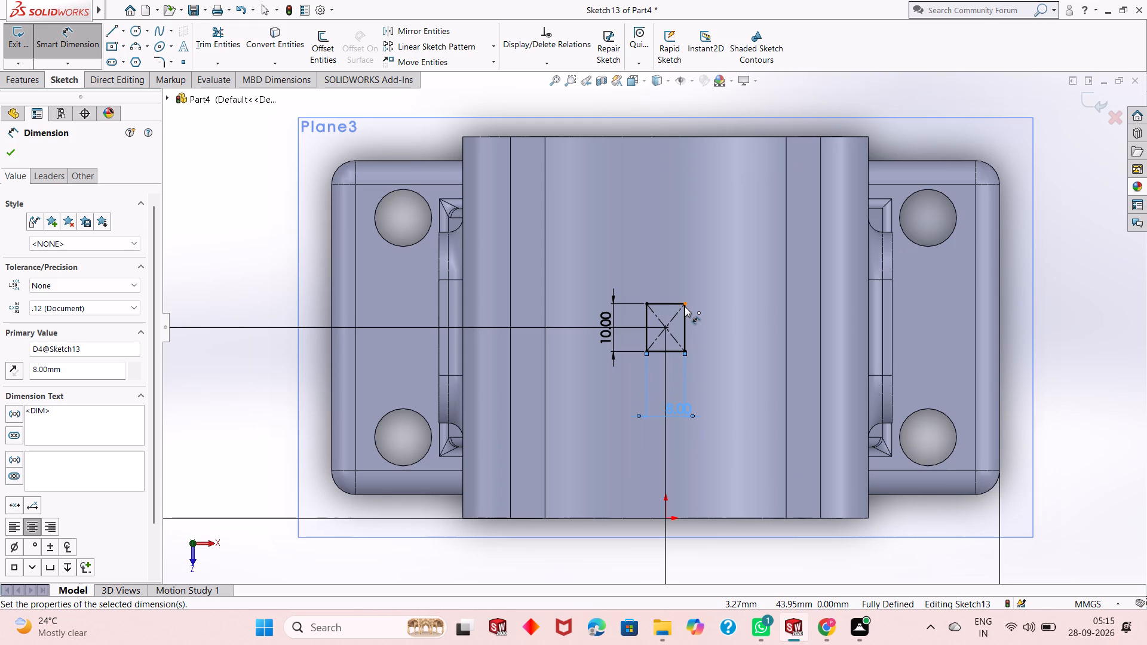
double_click(672, 408)
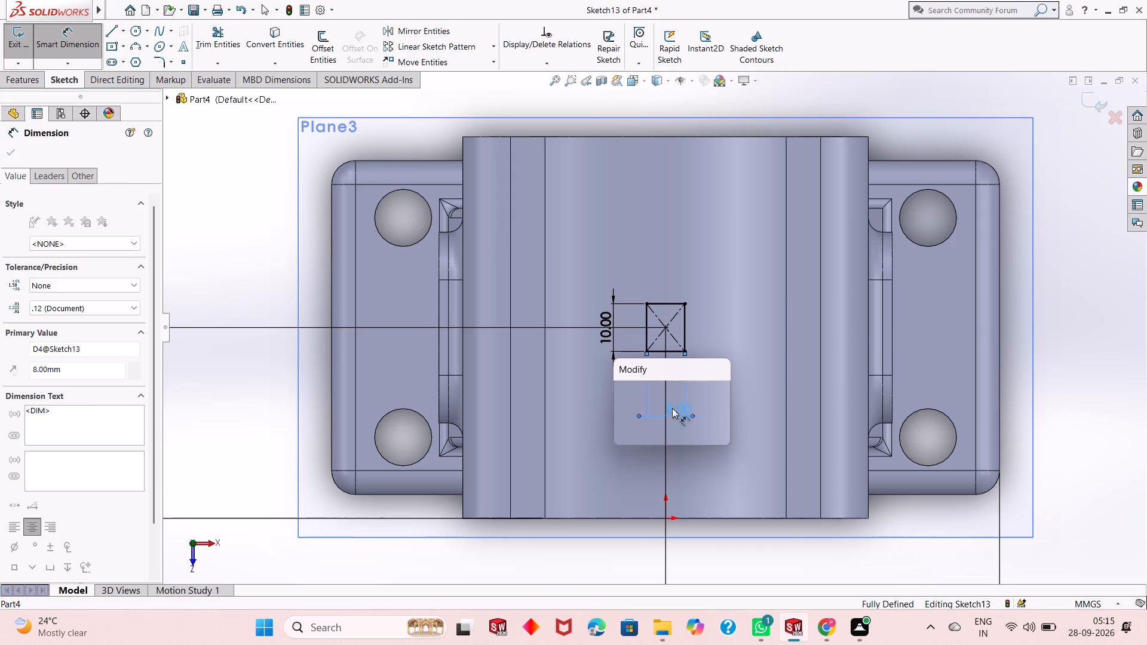
text(10)
key(Return)
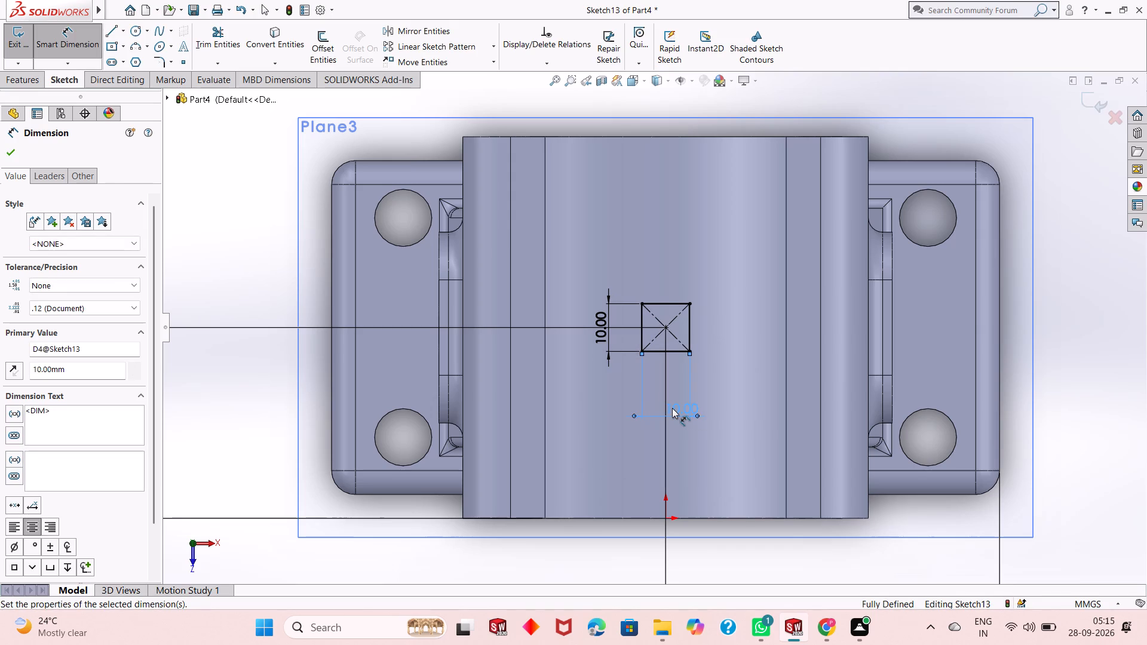
key(Escape)
key(Escape)
key(Escape)
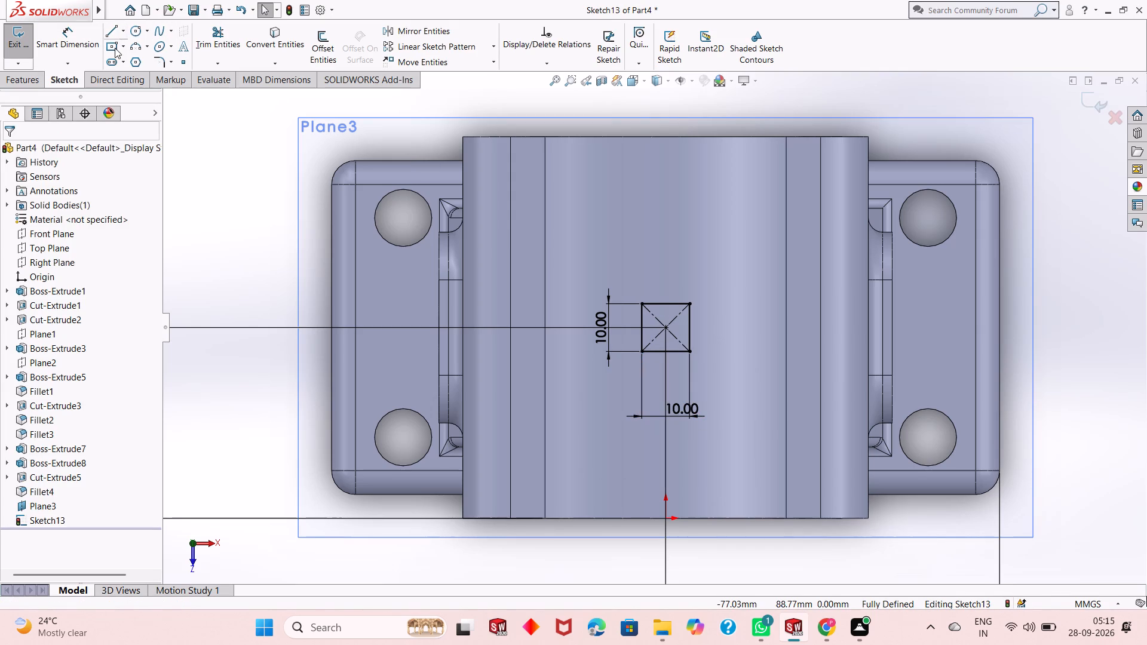
Draw a 2 mm vertical line outward from the midpoint of the square's lower edge.
click(109, 30)
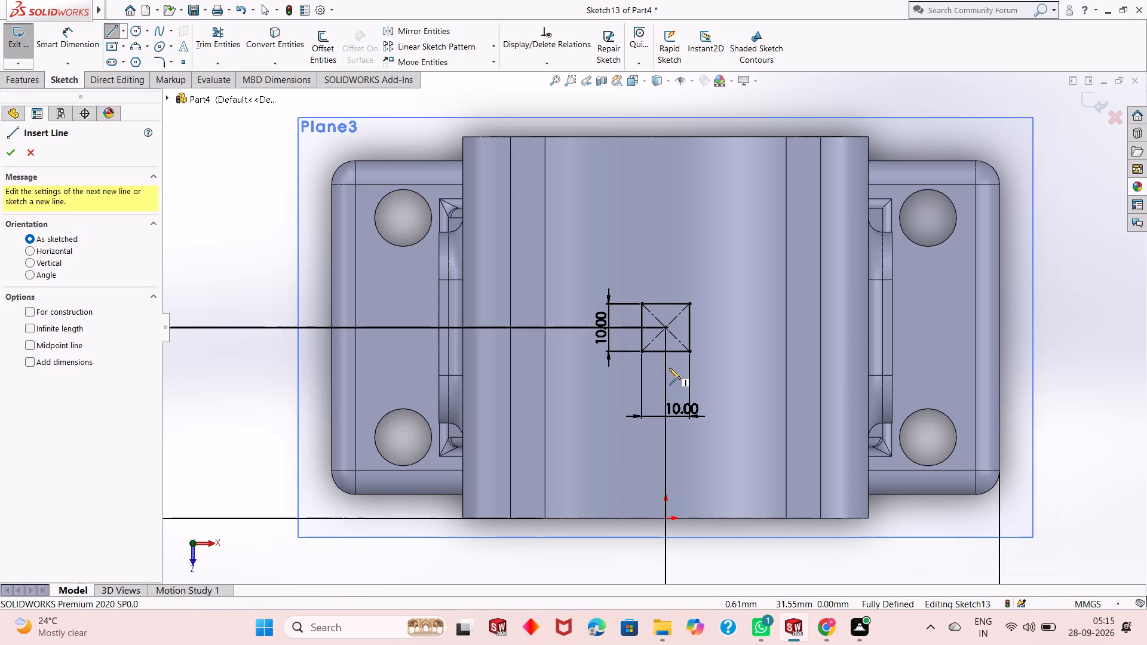
click(665, 353)
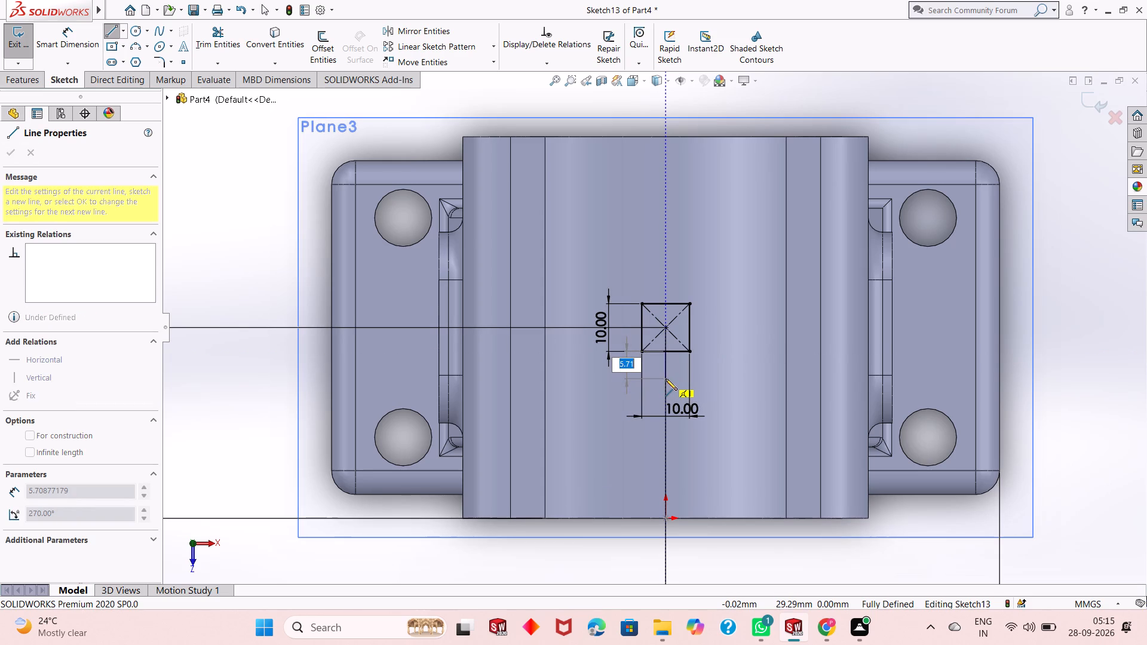
key(2)
key(Return)
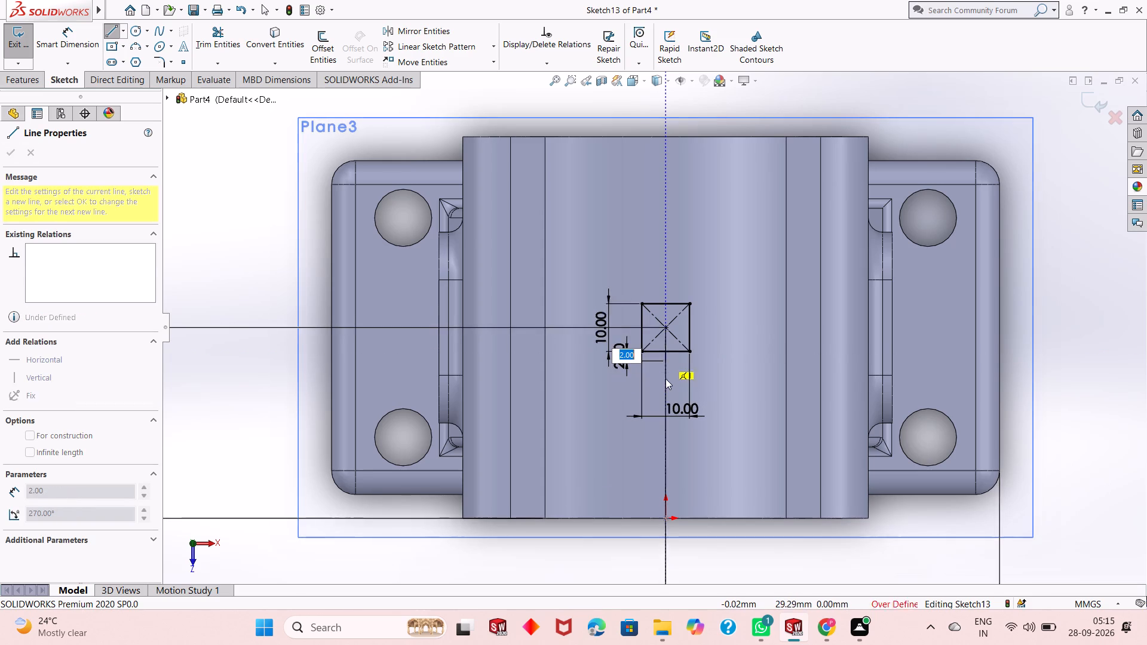
click(671, 319)
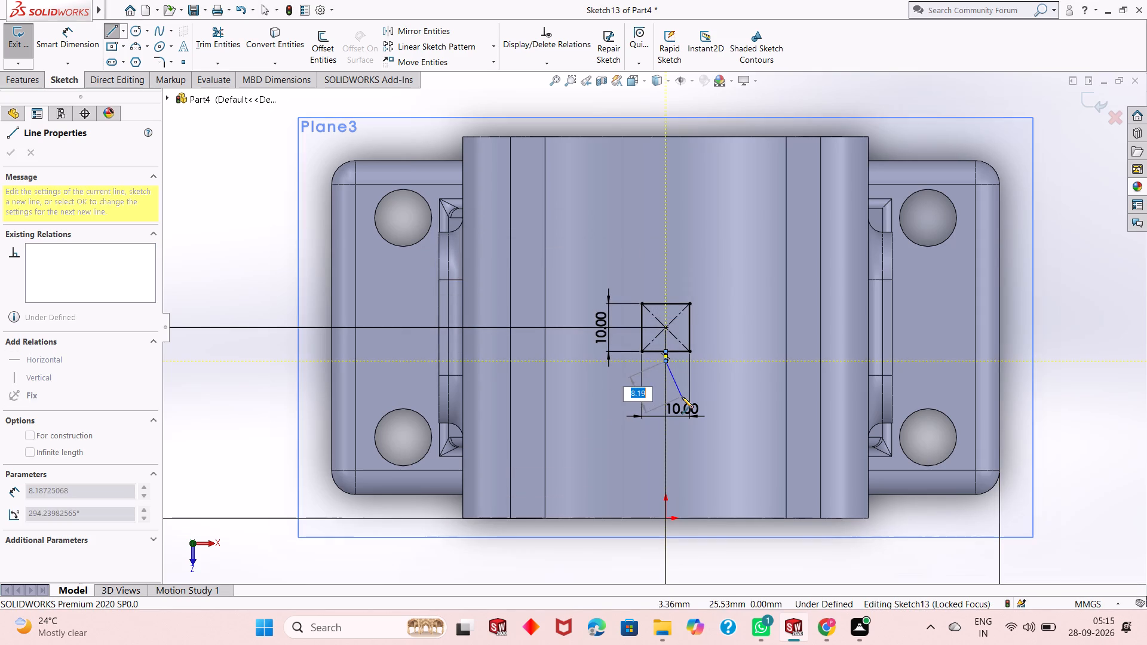
key(Escape)
scroll(675, 370, down, 4)
key(Escape)
key(Escape)
key(Escape)
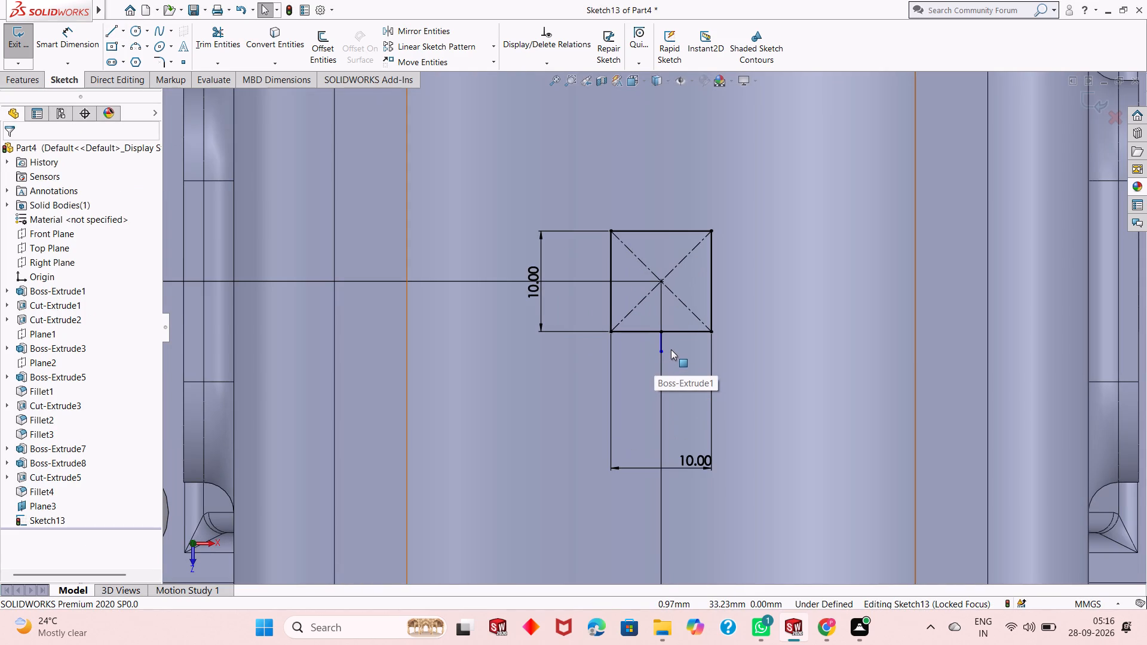
Draw a 2 mm vertical line outward from the midpoint of the square's upper edge.
click(111, 32)
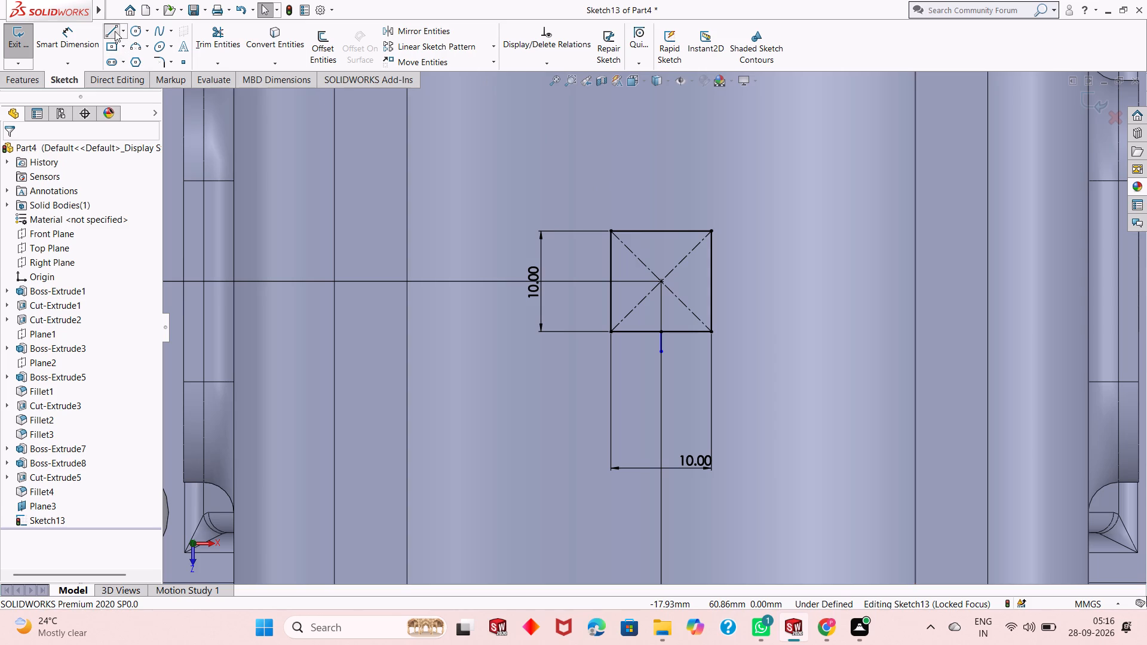
click(663, 232)
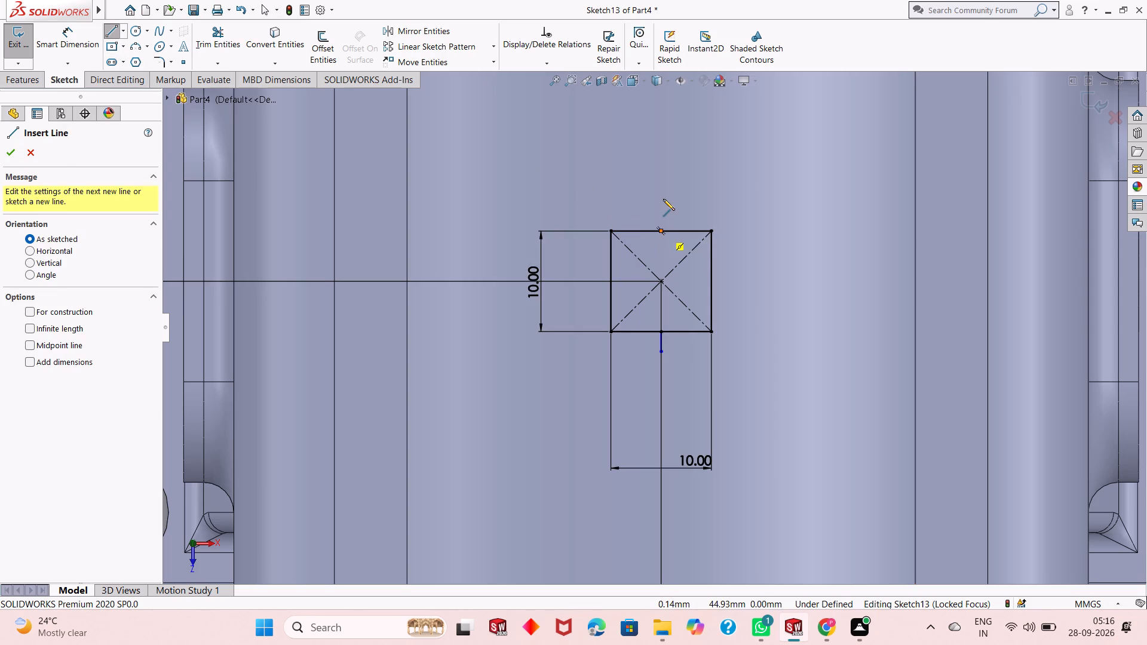
key(2)
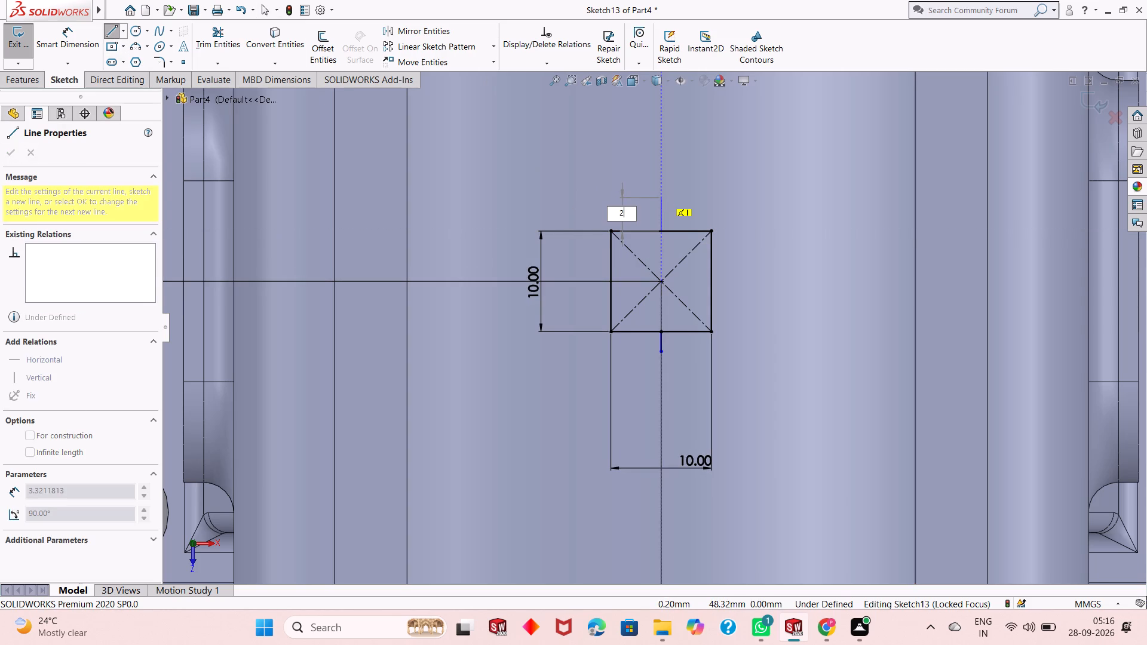
key(Return)
key(Escape)
key(Escape)
key(Escape)
key(Escape)
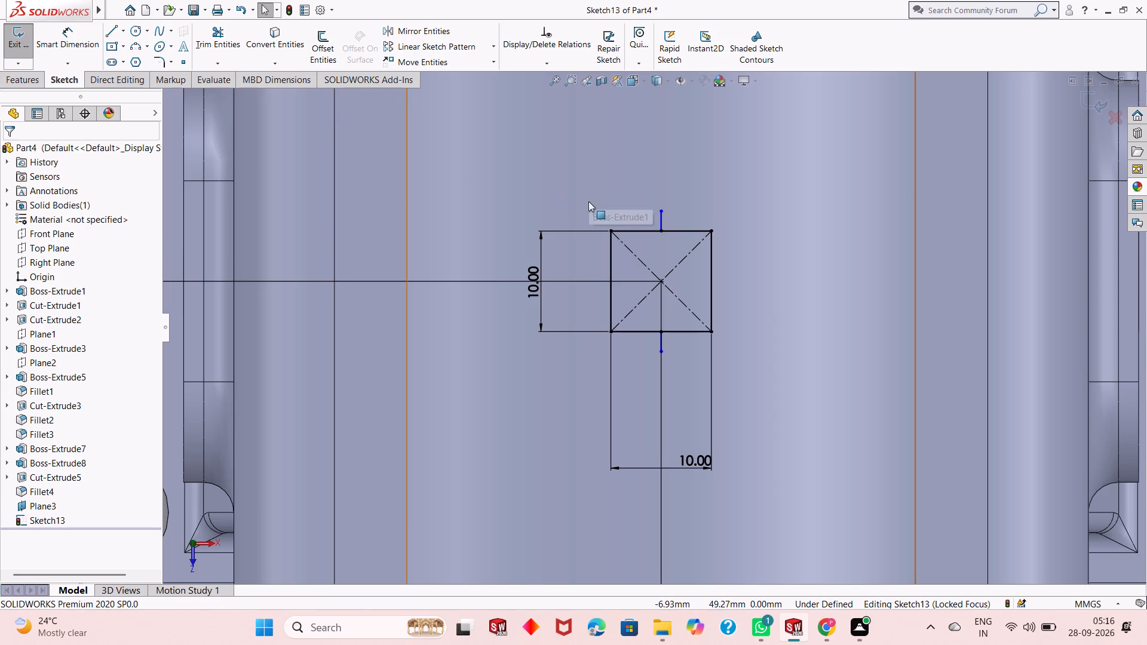
Trim away the right half of the square's outline, accepting deletion of the midpoint relations and keeping the diagonals.
click(226, 34)
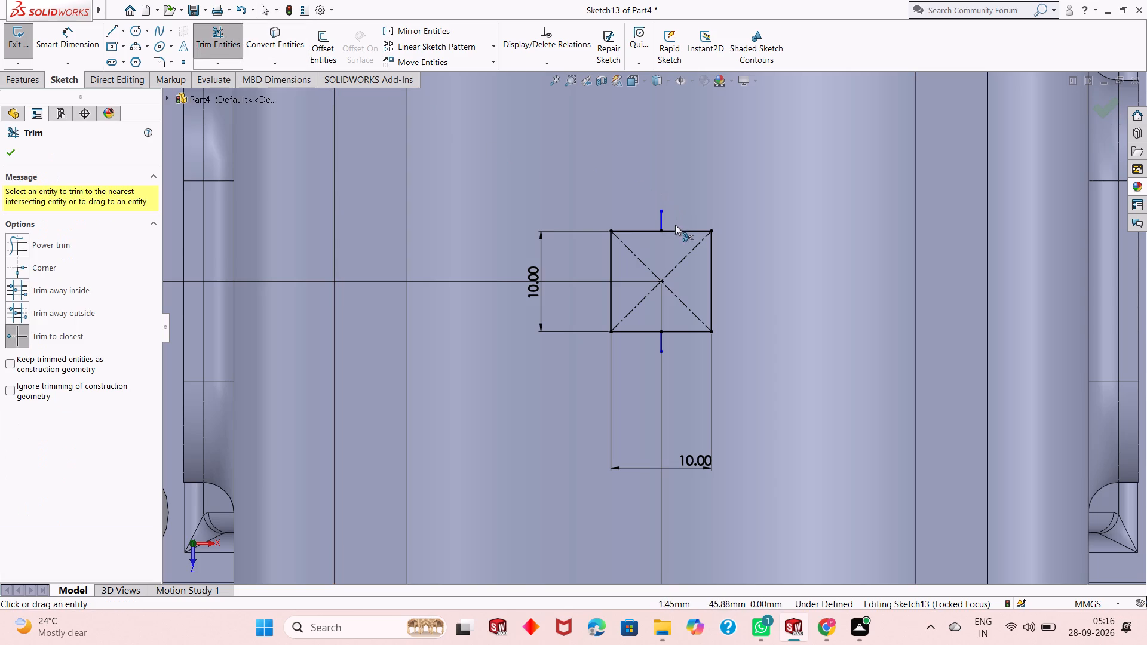
click(675, 232)
click(615, 320)
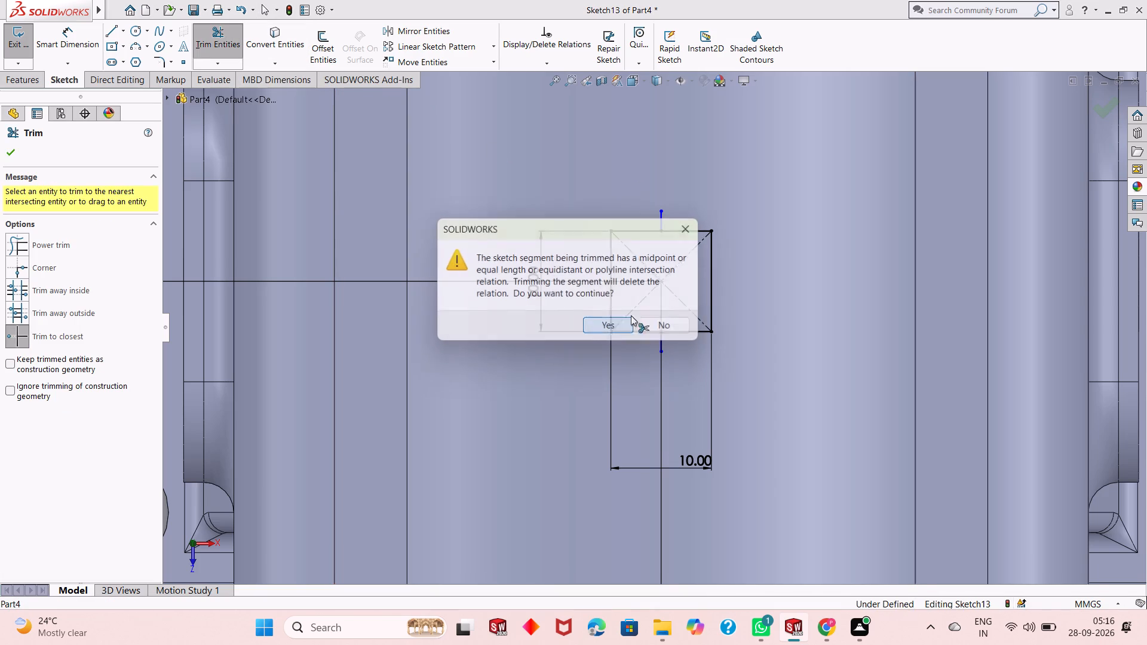
click(709, 282)
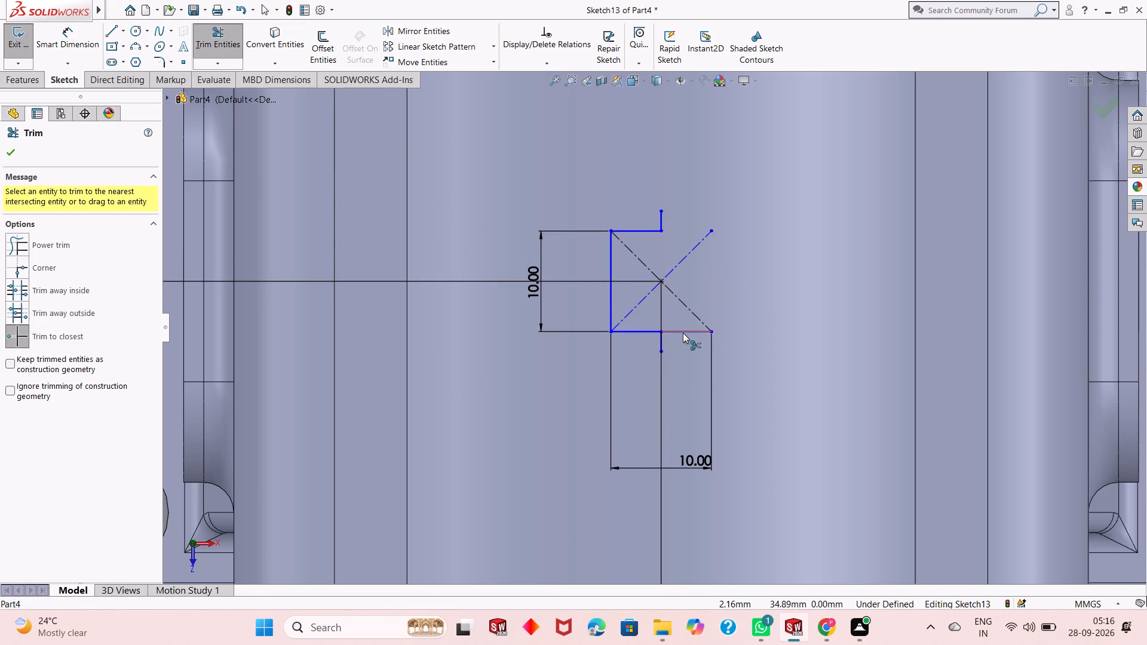
click(683, 333)
click(617, 325)
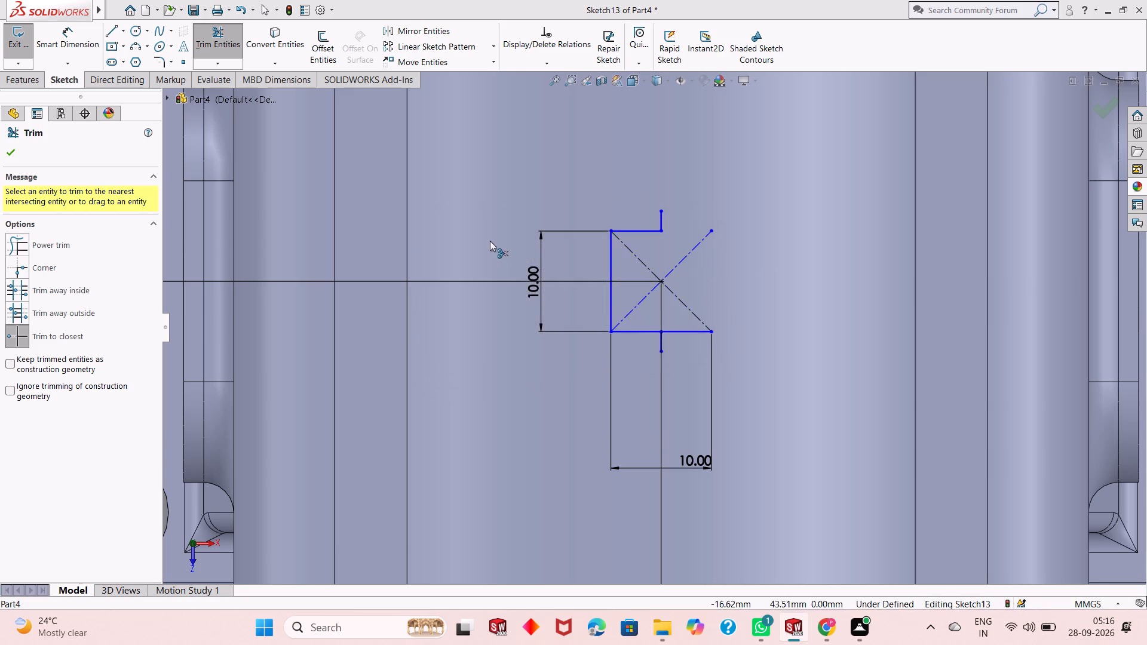
right_click(488, 238)
click(539, 273)
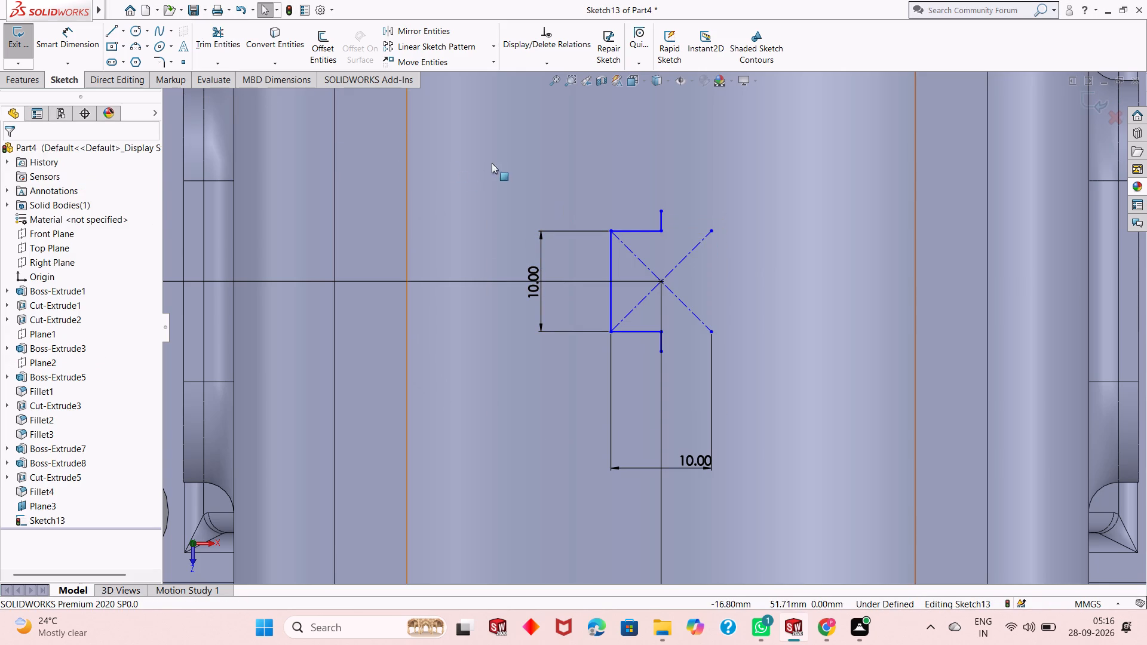
Close the arrowhead with two sloping lines about 12.7 mm long, joining both 2 mm stubs at a tip level with the square's centre.
click(112, 35)
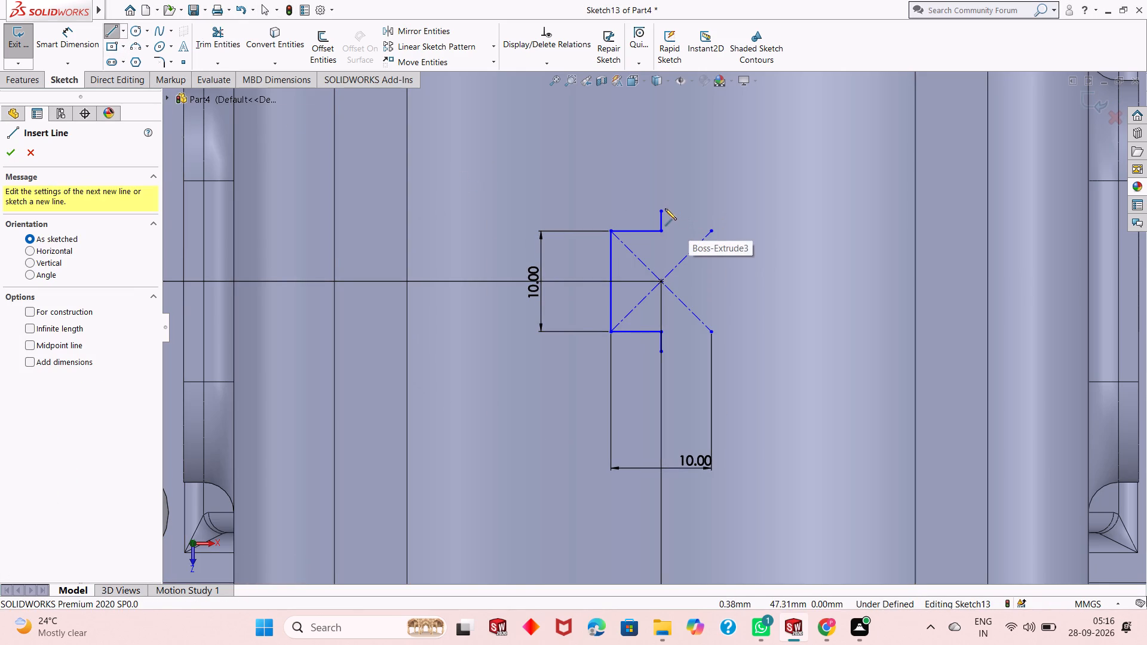
click(664, 212)
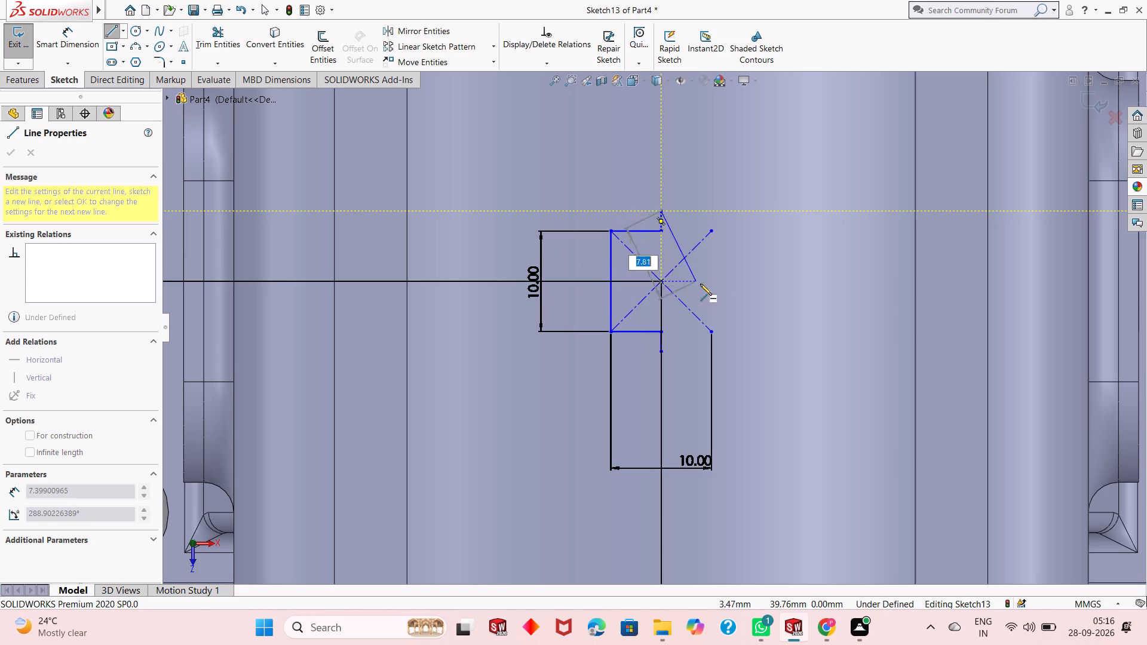
click(768, 279)
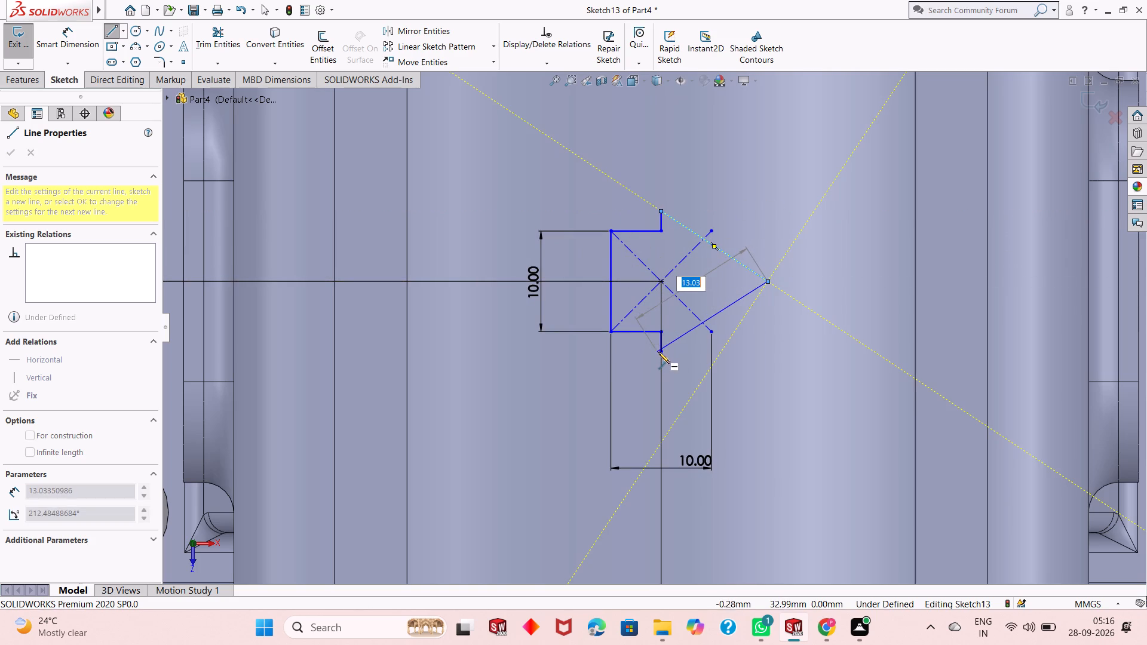
click(664, 352)
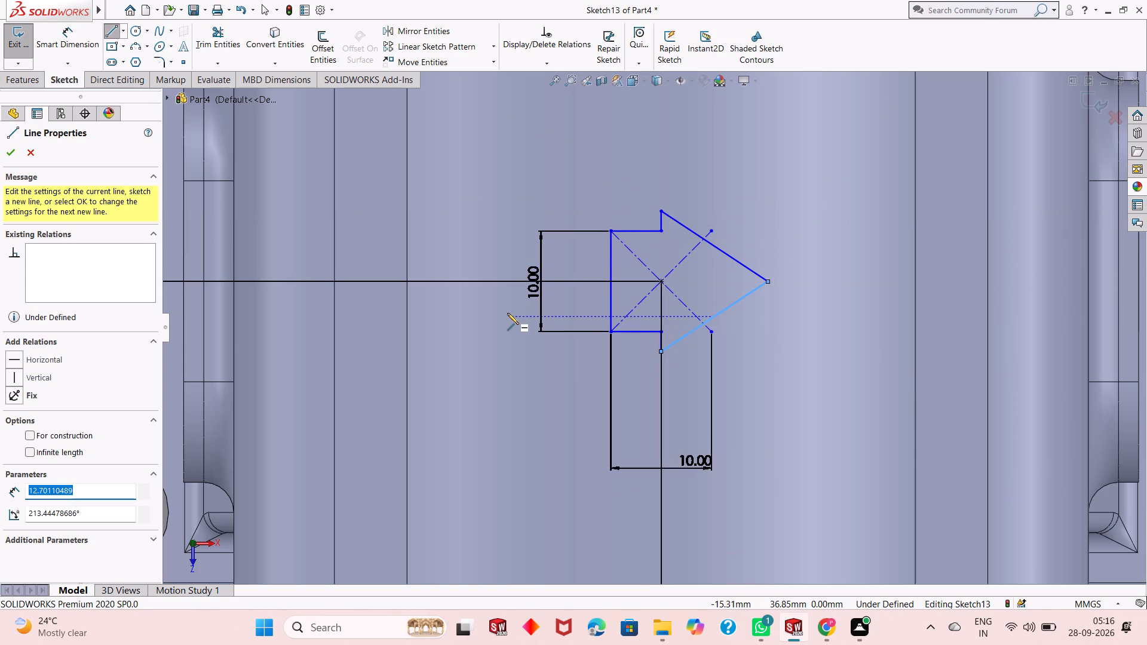
key(Escape)
key(Escape)
key(Escape)
key(Escape)
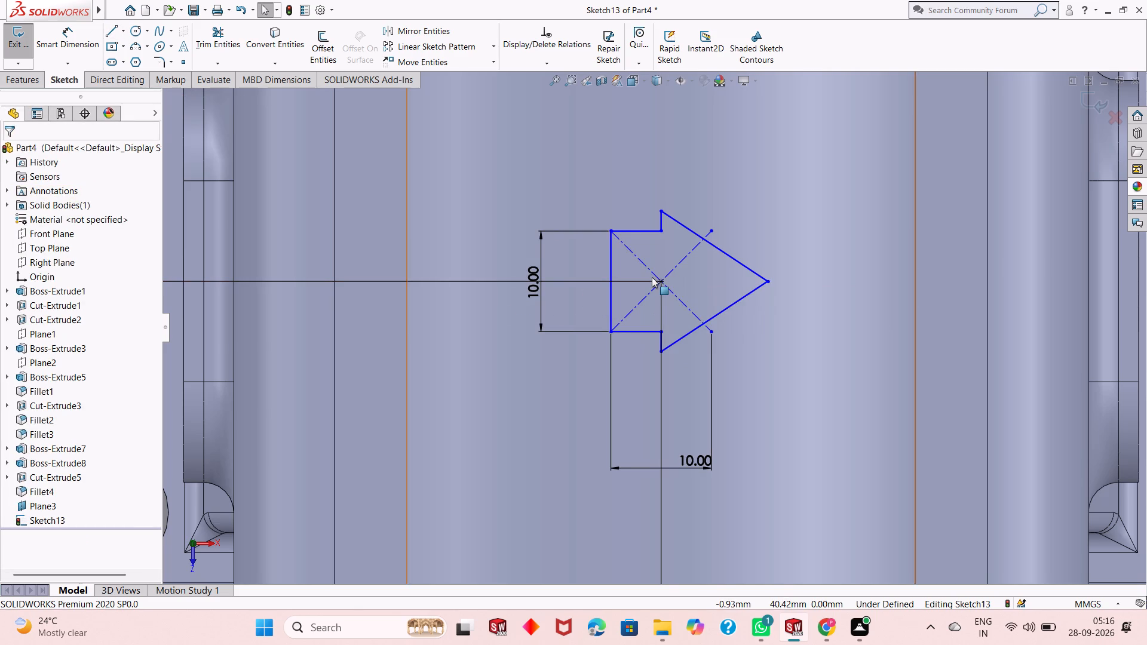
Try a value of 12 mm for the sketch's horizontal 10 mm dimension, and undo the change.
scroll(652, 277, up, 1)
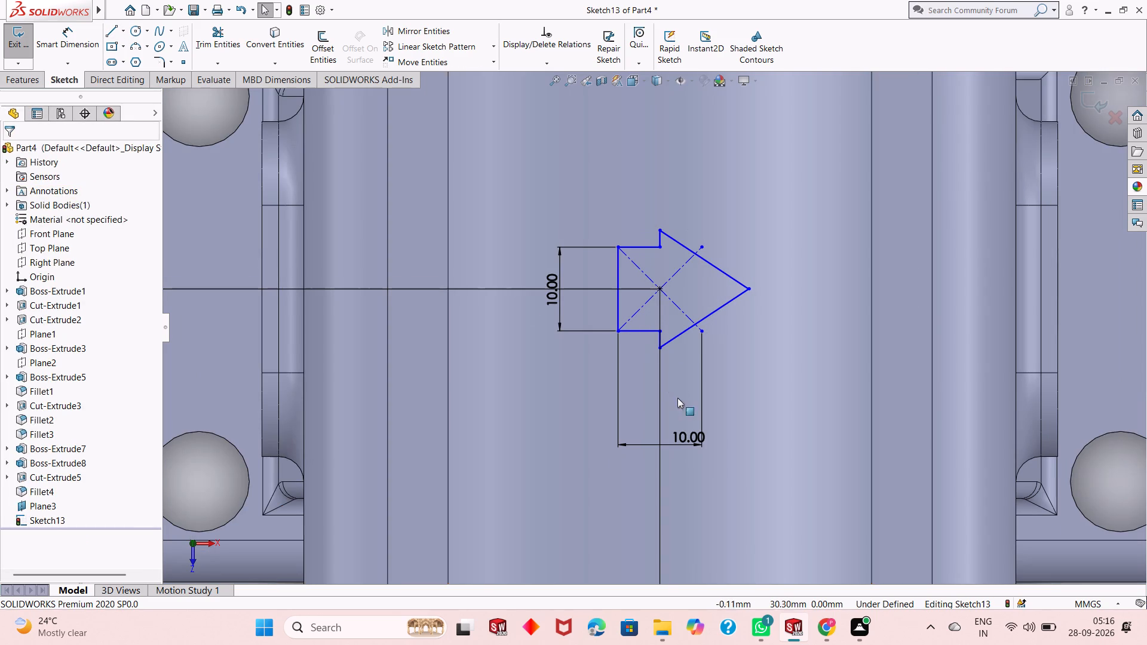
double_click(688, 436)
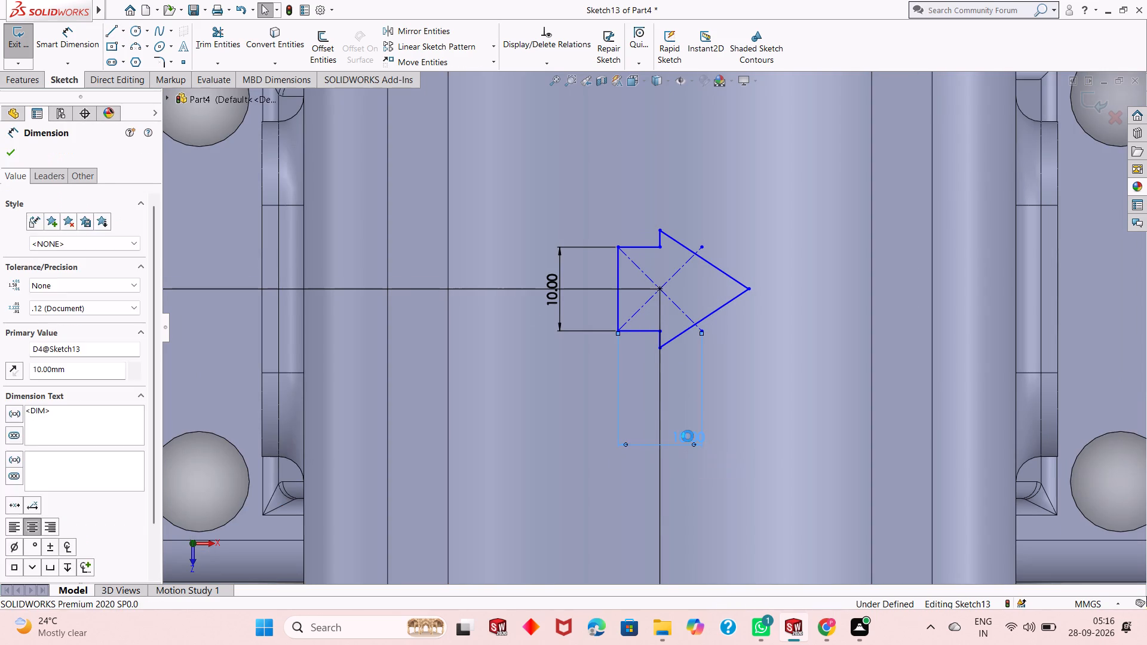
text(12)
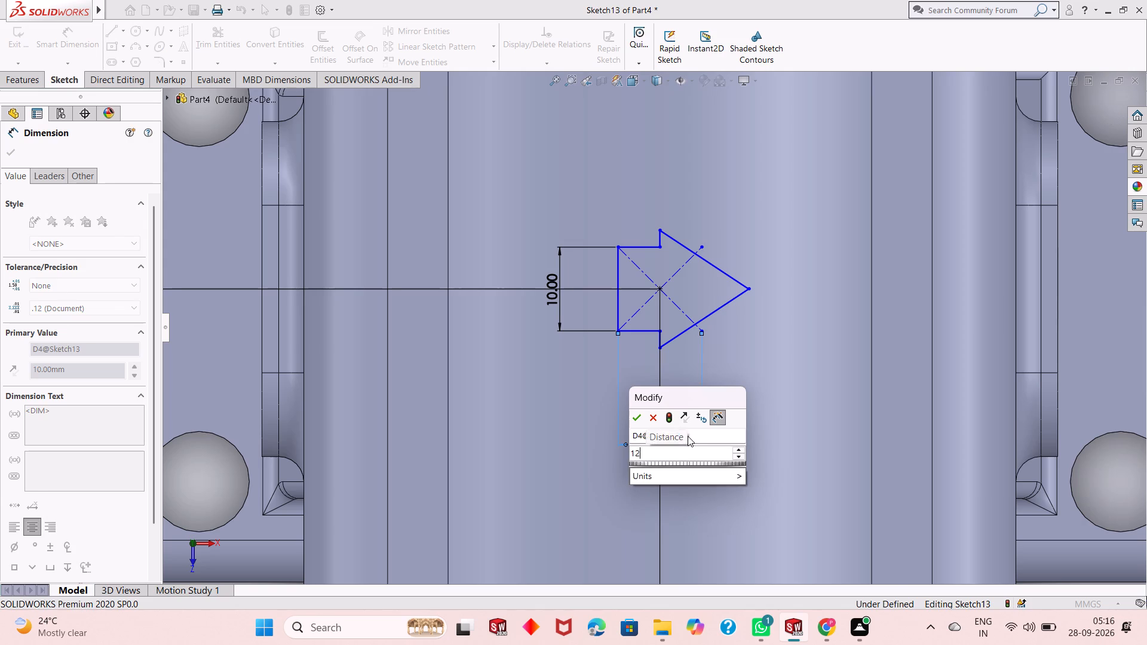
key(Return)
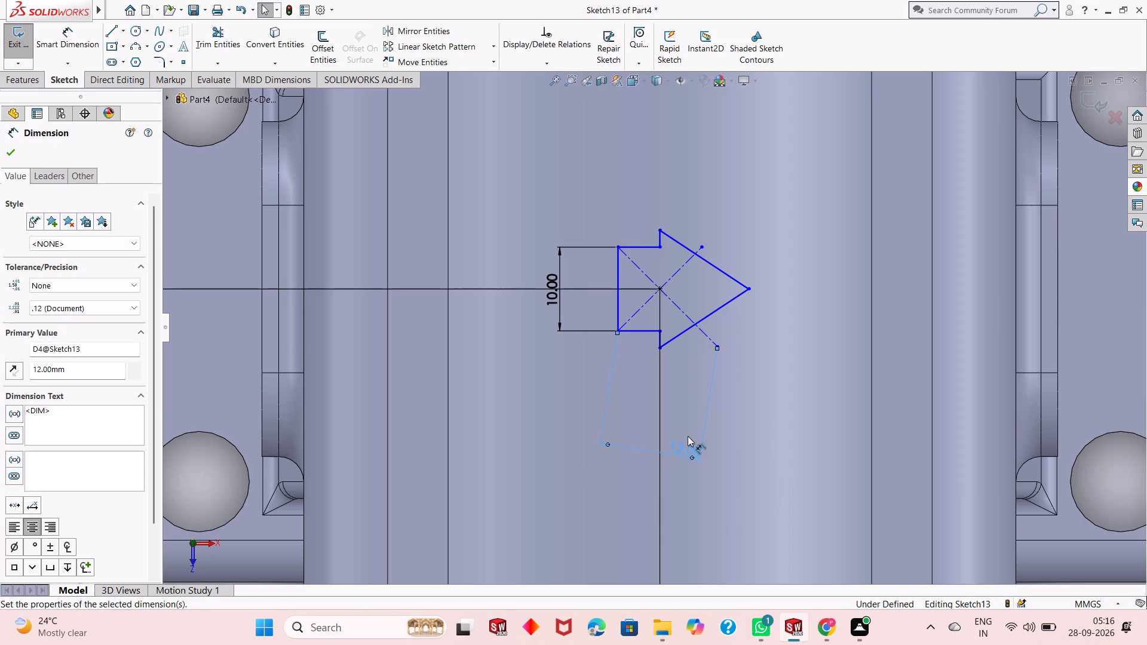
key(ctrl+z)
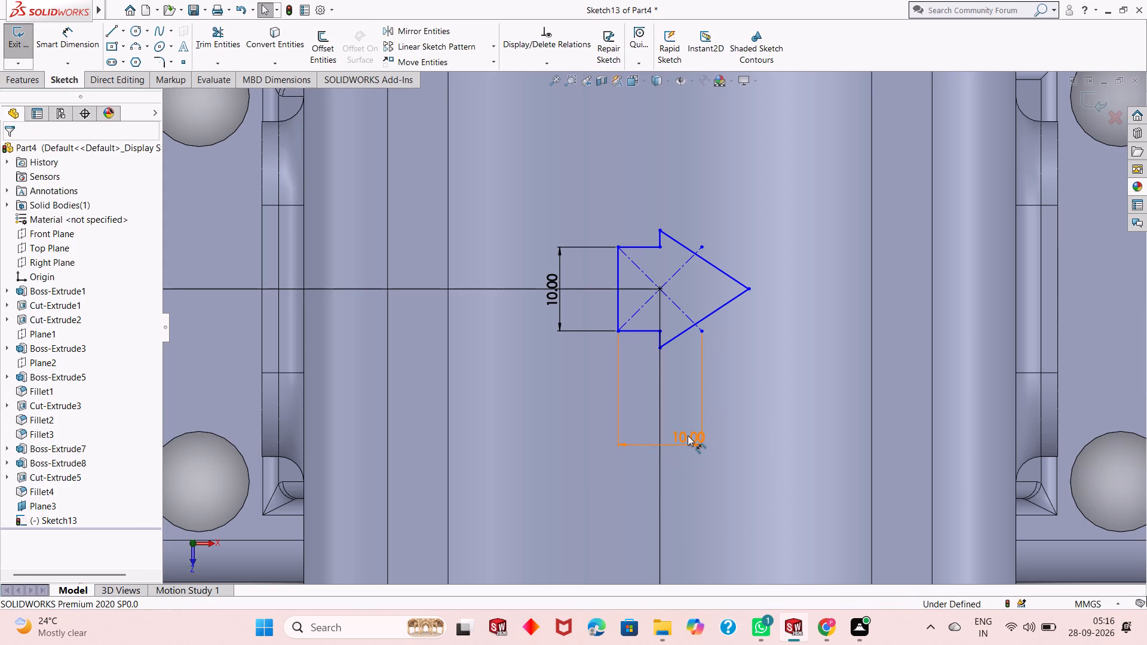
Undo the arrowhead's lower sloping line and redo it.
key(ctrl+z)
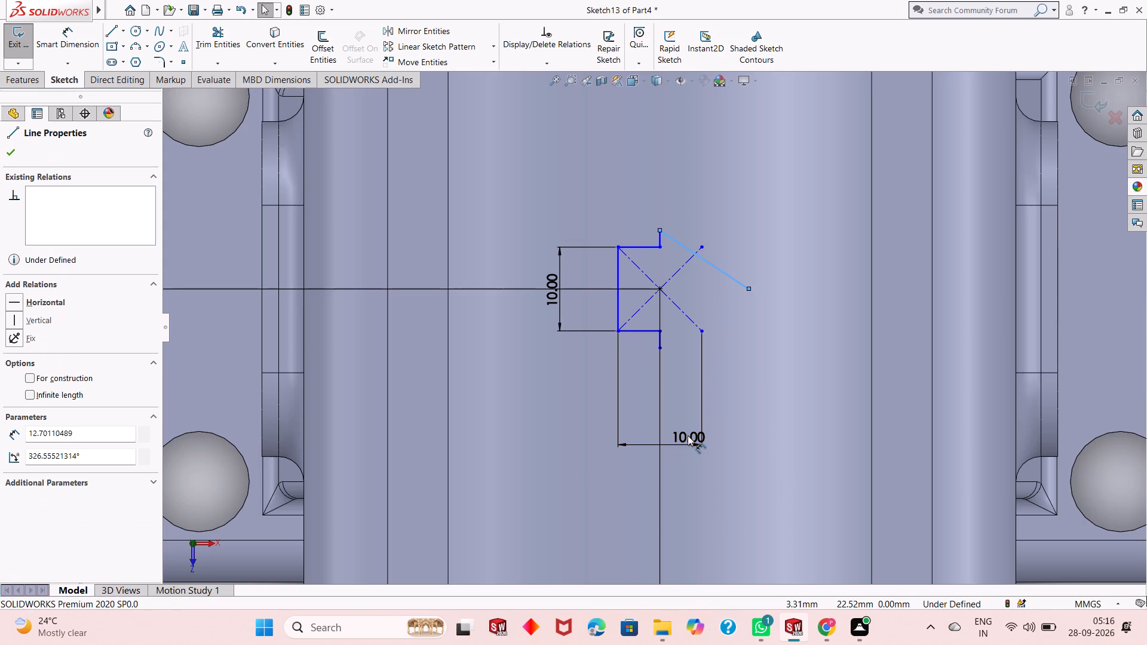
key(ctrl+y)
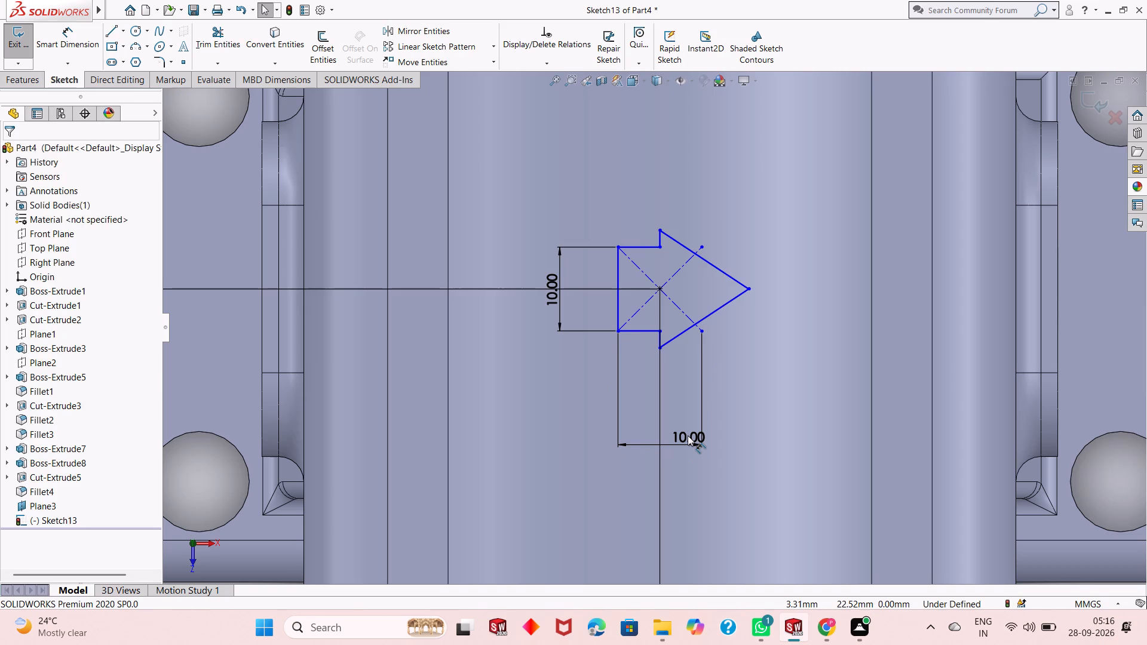
Undo the arrowhead's sloping lines and the outline trims, back to the full square with its two vertical stubs.
key(Escape)
scroll(661, 438, up, 2)
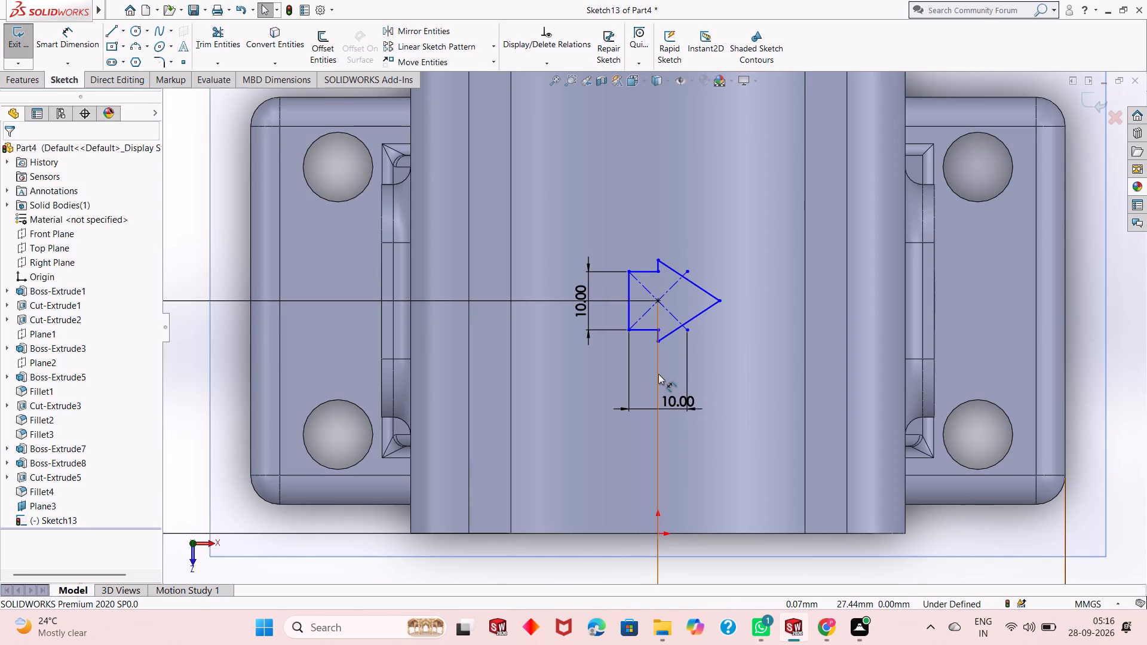
key(ctrl+z)
key(ctrl+z)
key(ctrl+z)
key(ctrl+z)
key(ctrl+z)
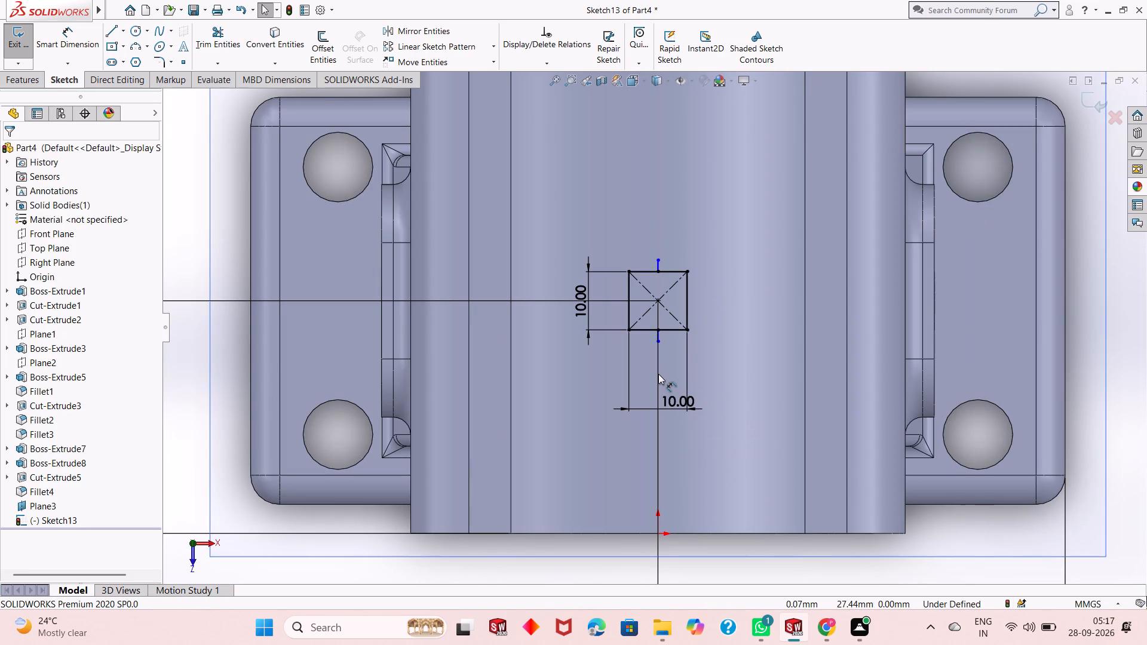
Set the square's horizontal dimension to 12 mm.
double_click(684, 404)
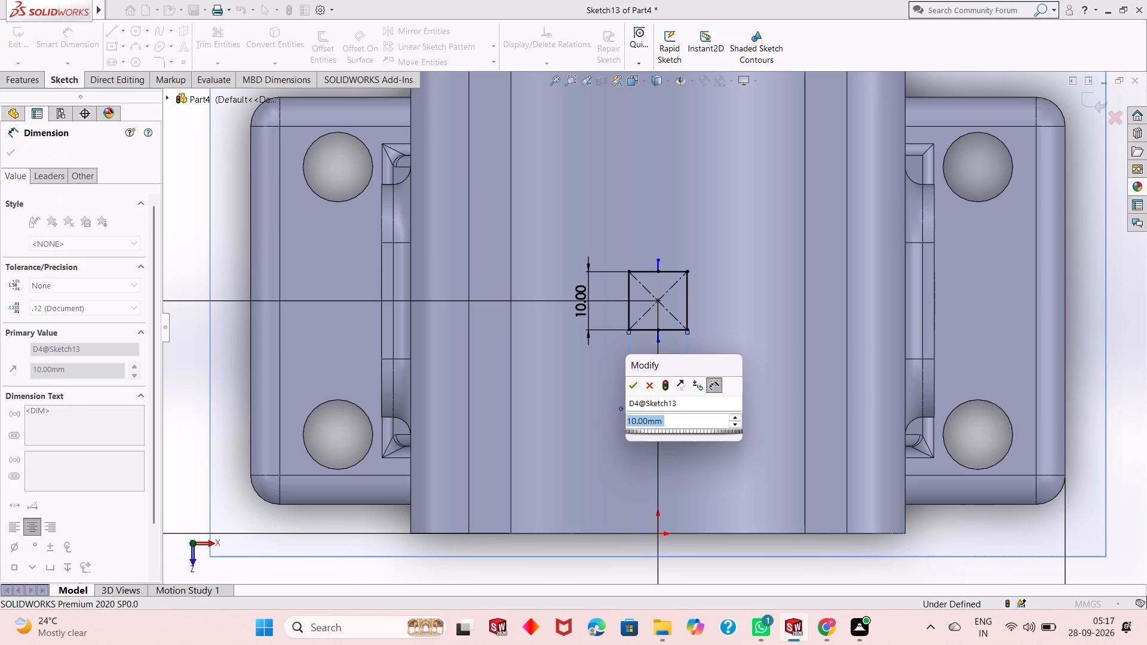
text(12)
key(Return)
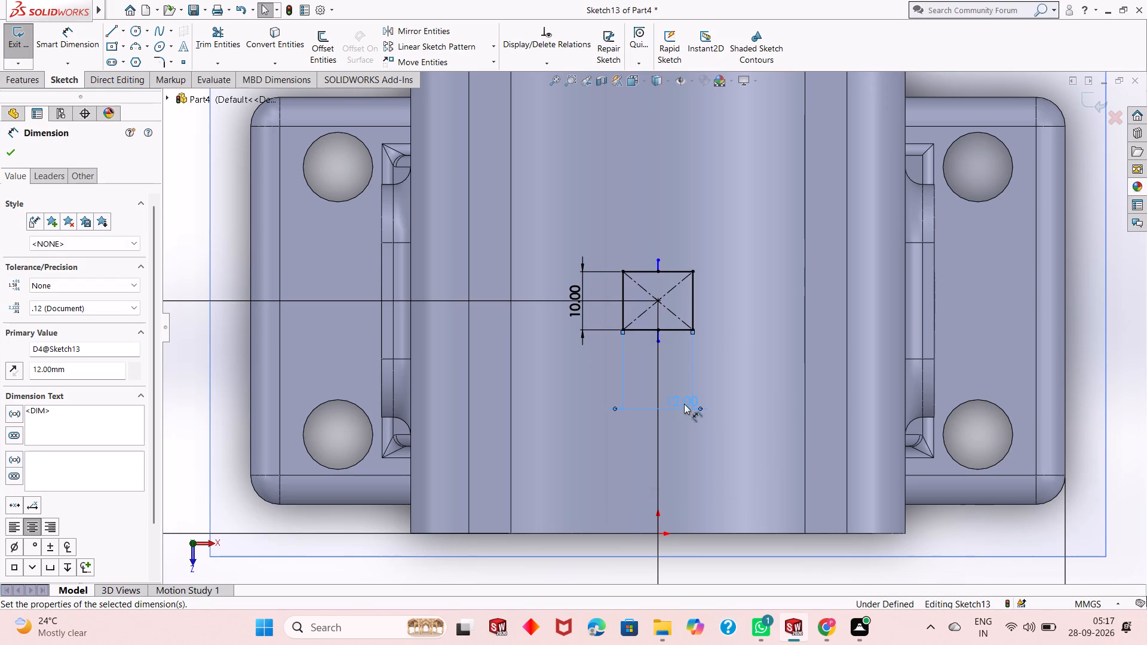
Set the rectangle's horizontal dimension to 15 mm.
double_click(684, 404)
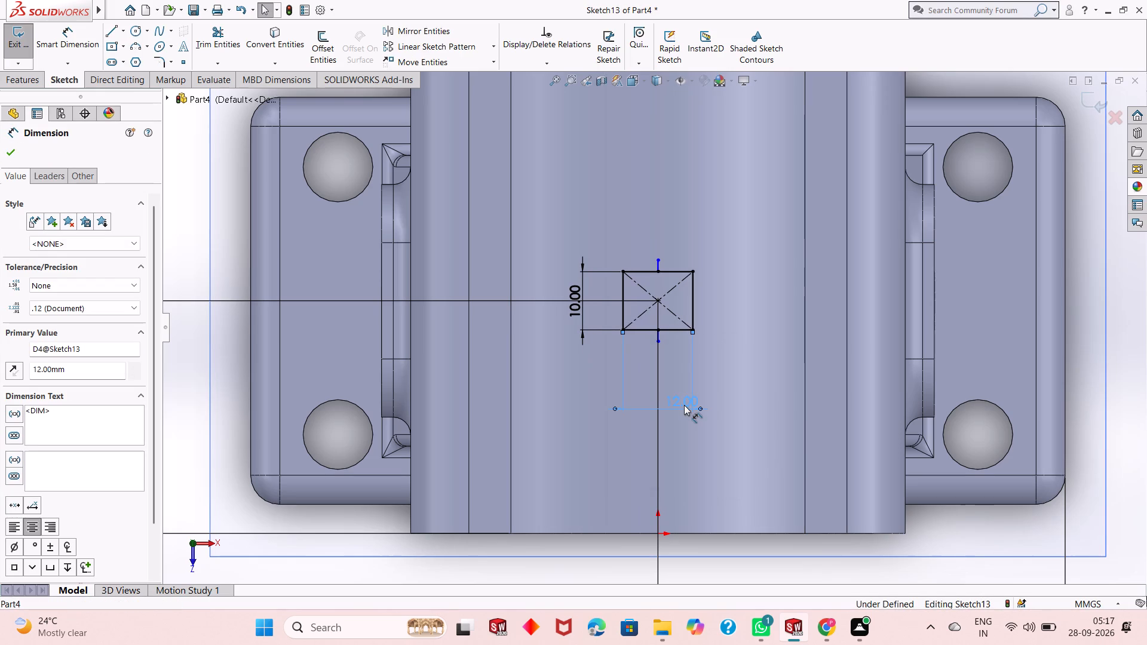
double_click(684, 406)
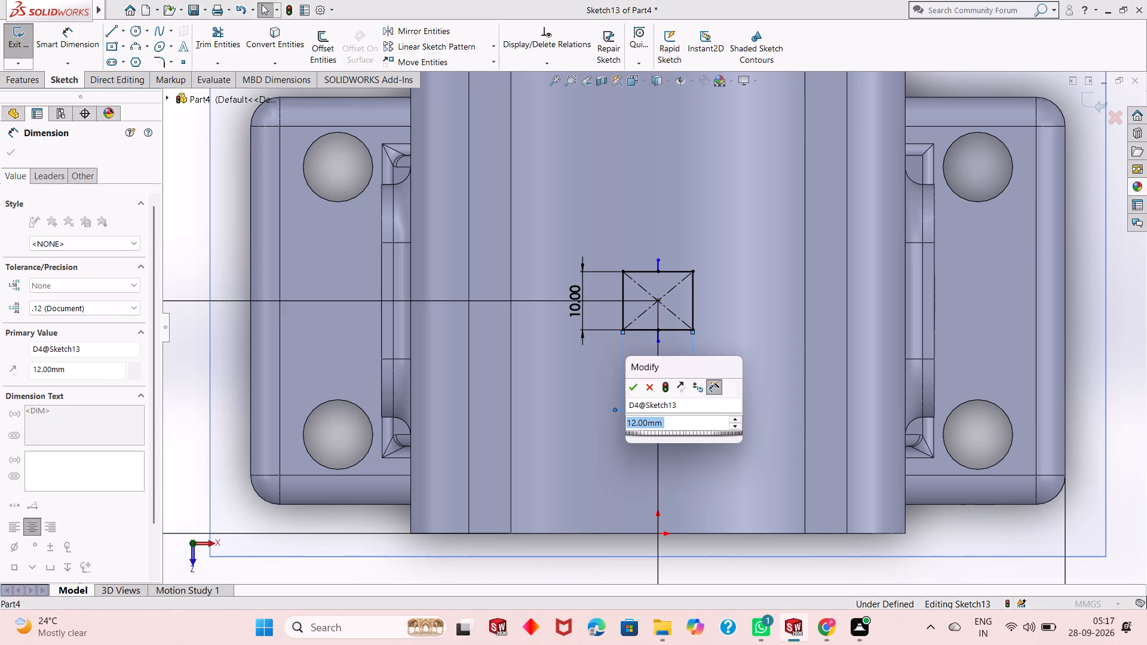
text(15)
key(Return)
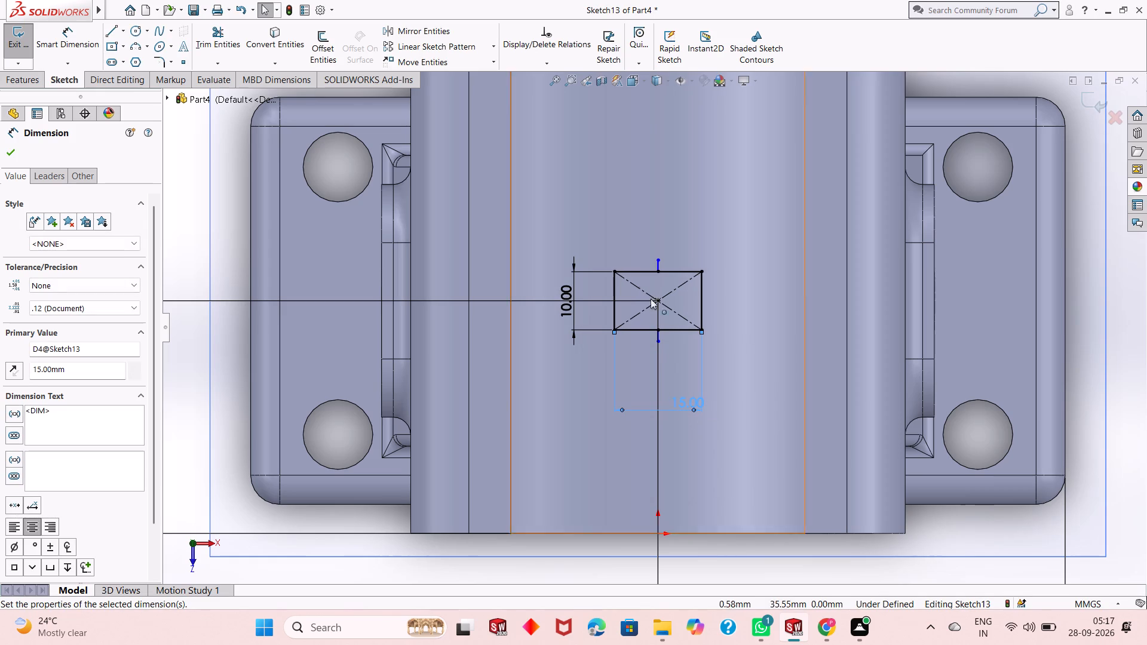
key(Escape)
key(Escape)
scroll(668, 270, down, 2)
key(Escape)
key(Escape)
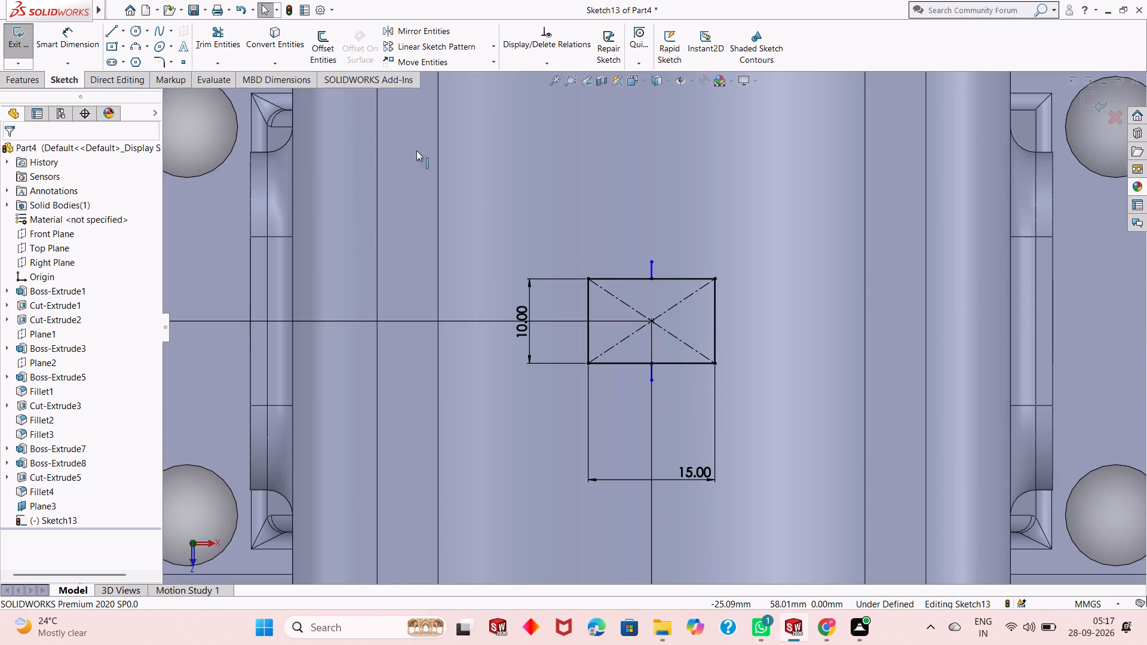
key(Escape)
Trim away the right half of the rectangle's outline, accepting deletion of the midpoint relations and keeping the diagonals.
click(232, 39)
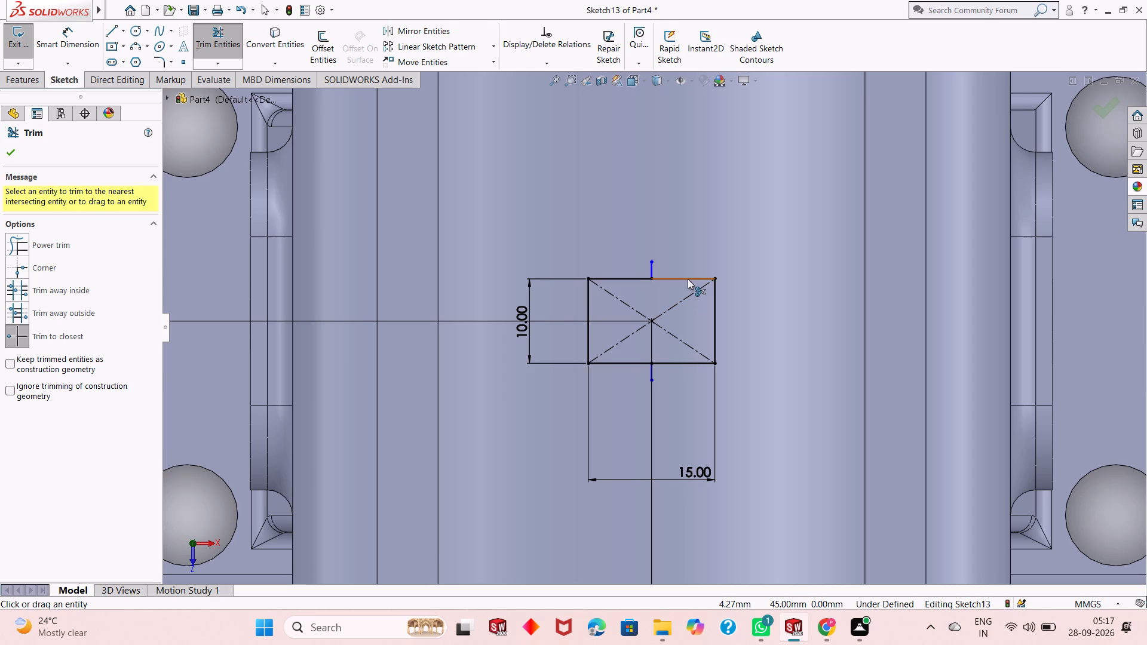
click(688, 279)
click(615, 321)
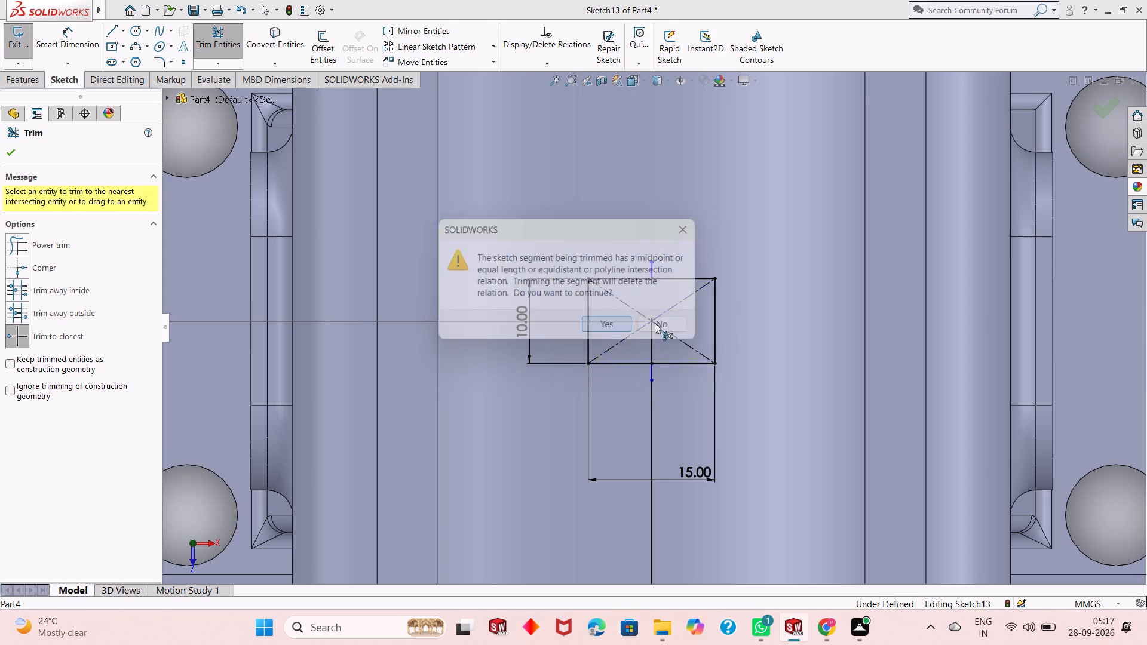
click(711, 321)
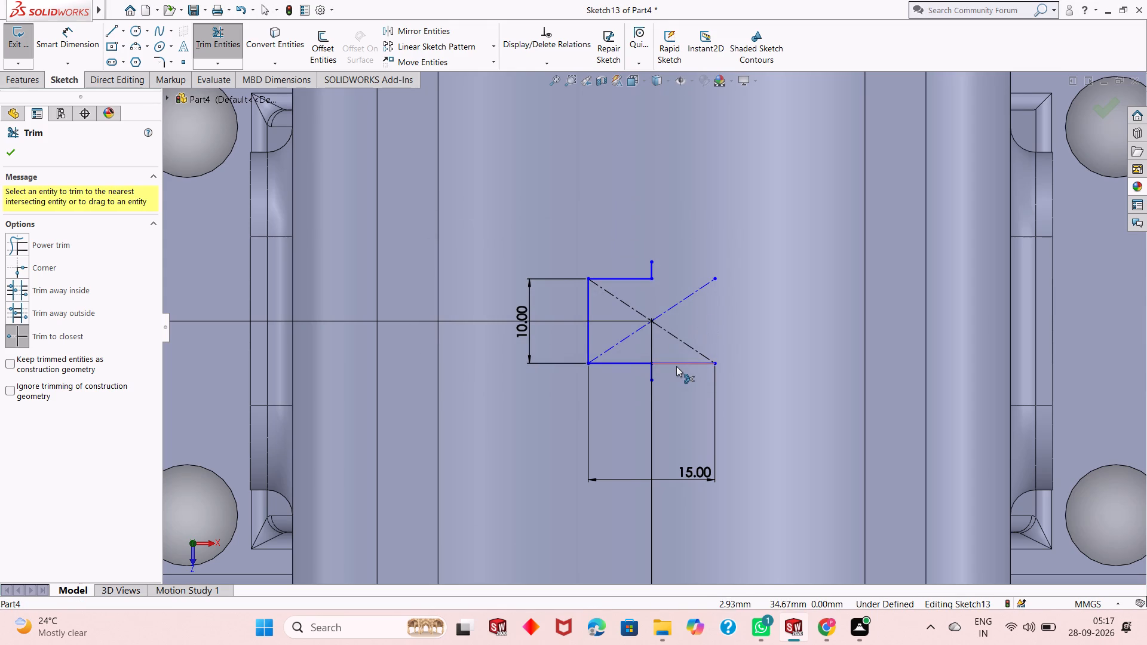
click(677, 366)
click(622, 323)
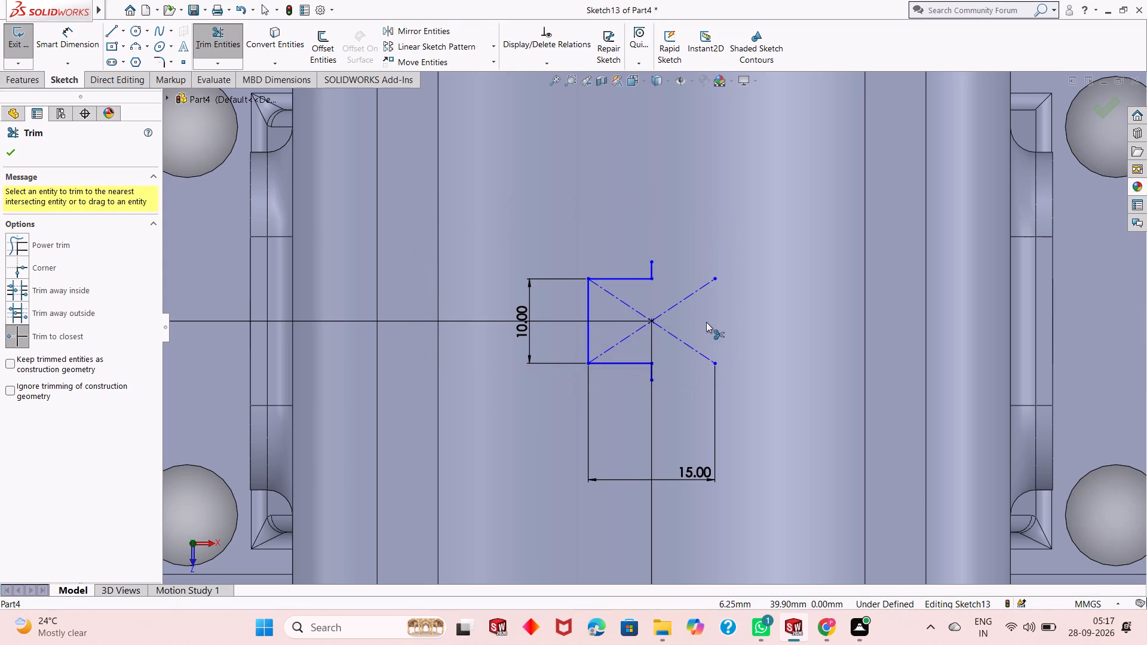
right_click(707, 321)
click(752, 356)
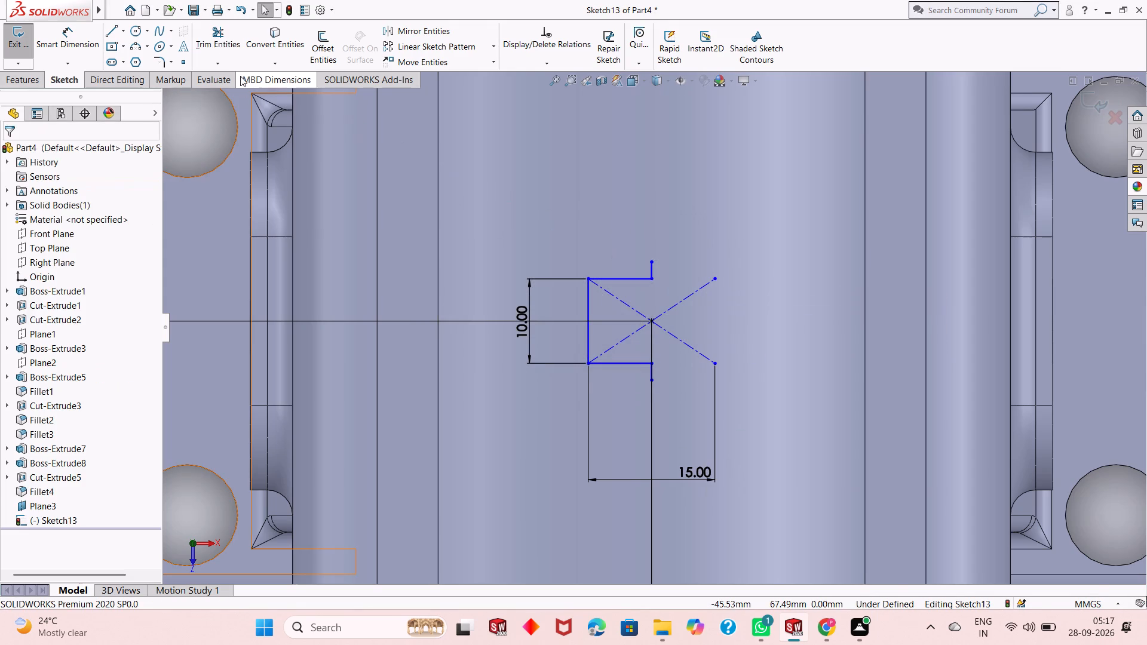
Close the arrowhead with two sloping lines about 14.5 mm long, joining both stubs at a tip level with the rectangle's centre.
click(109, 32)
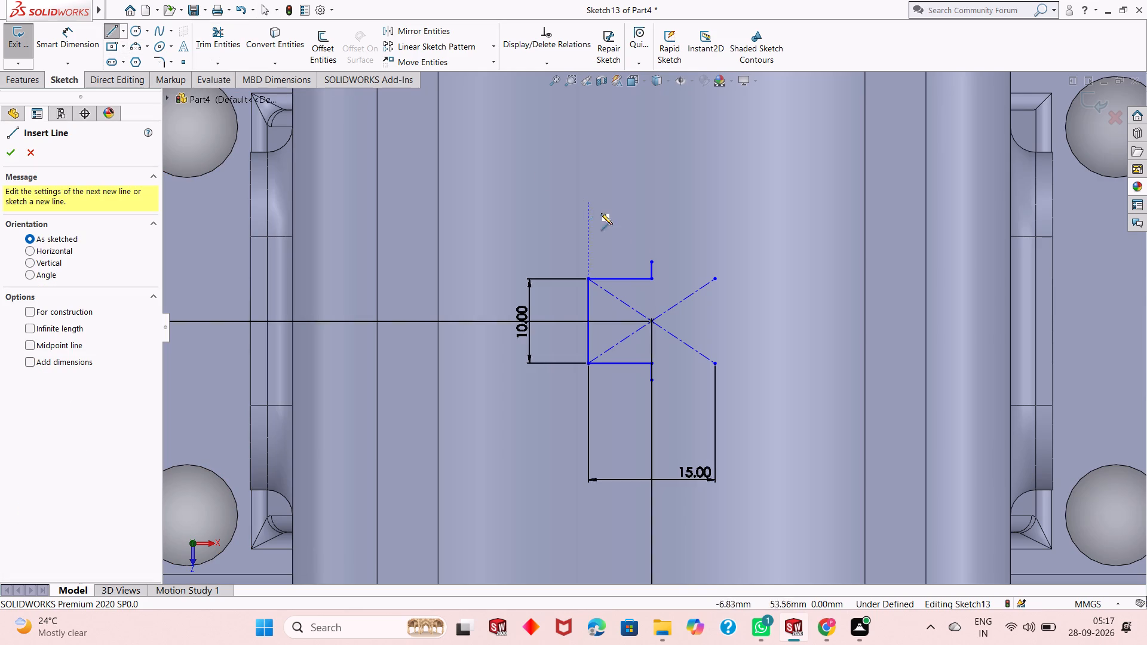
click(653, 261)
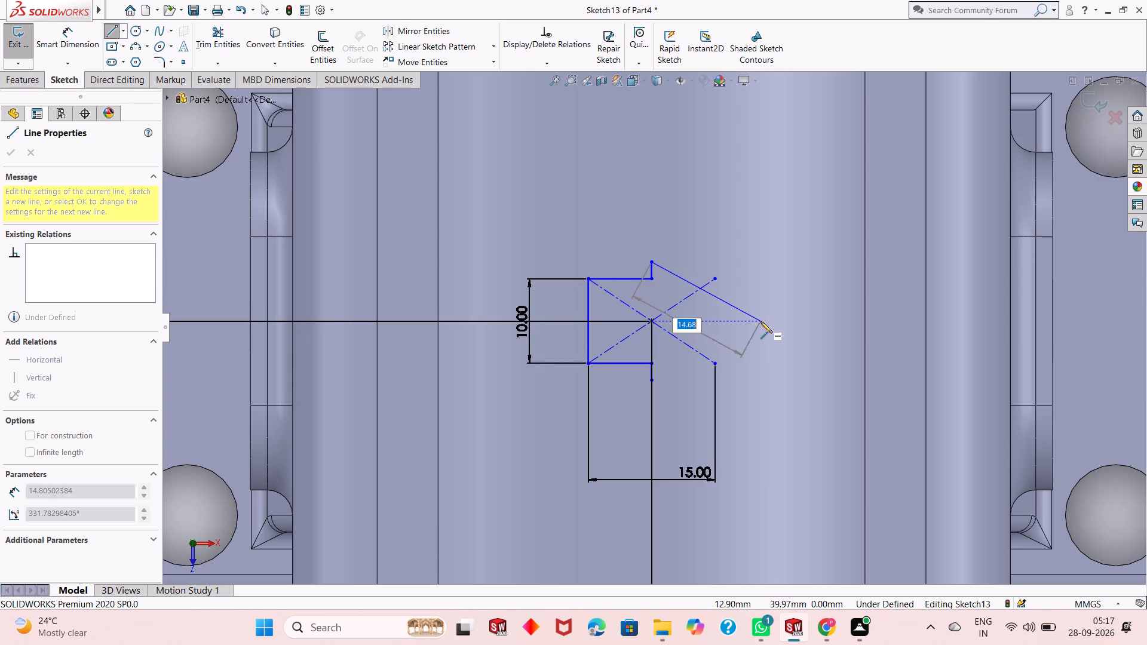
click(759, 321)
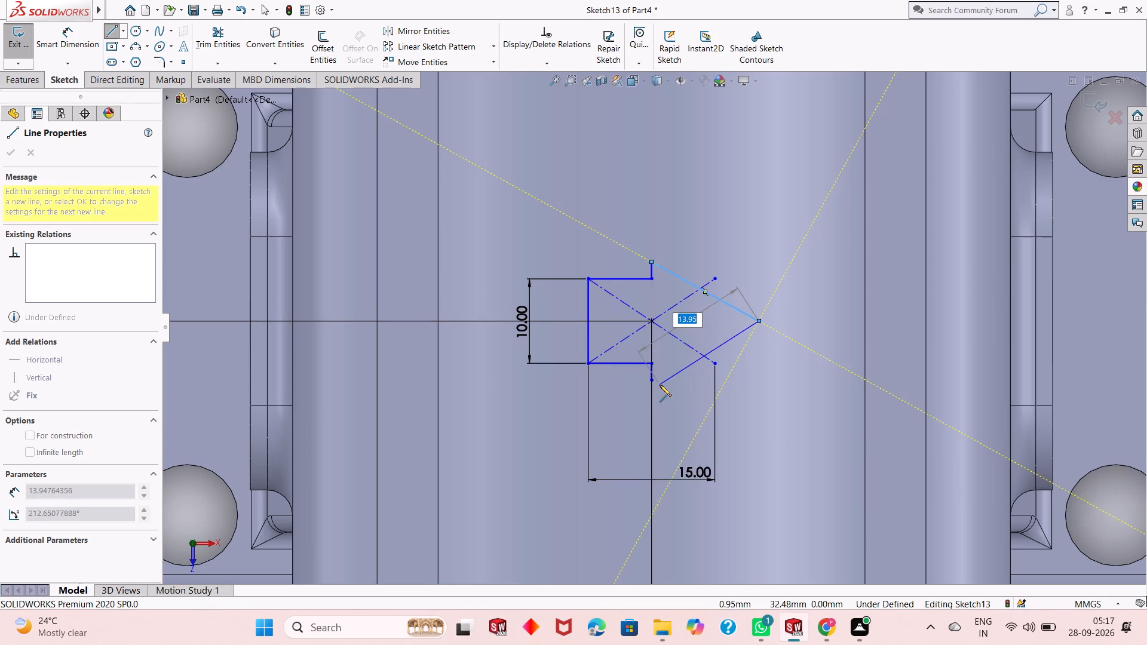
click(654, 382)
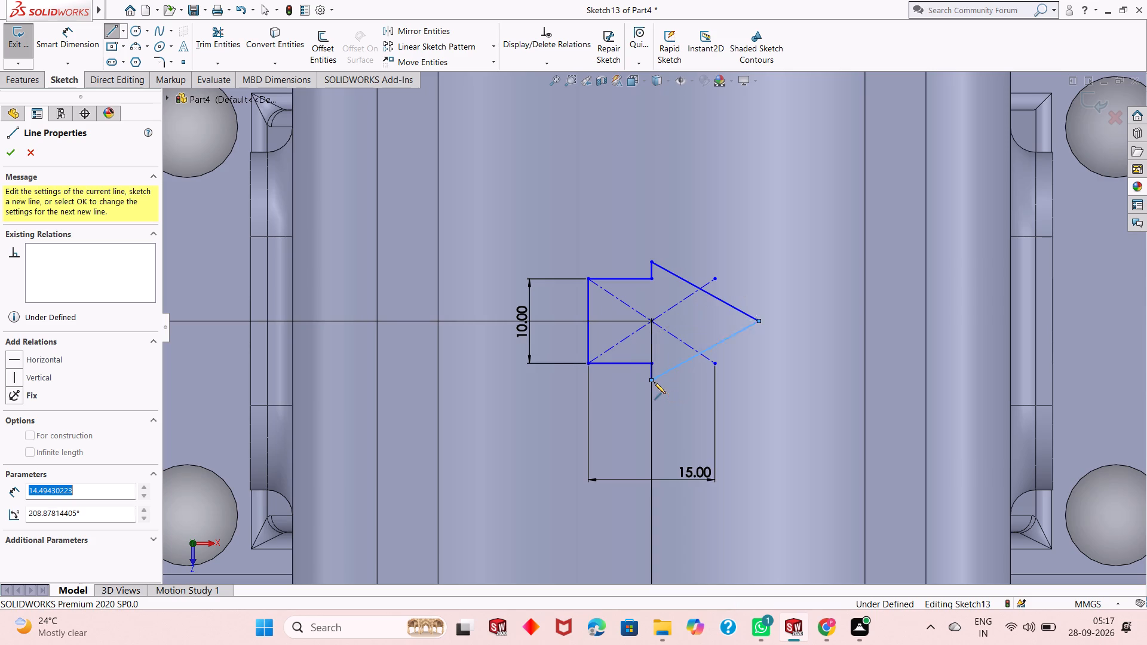
right_click(659, 382)
click(678, 389)
scroll(681, 376, up, 1)
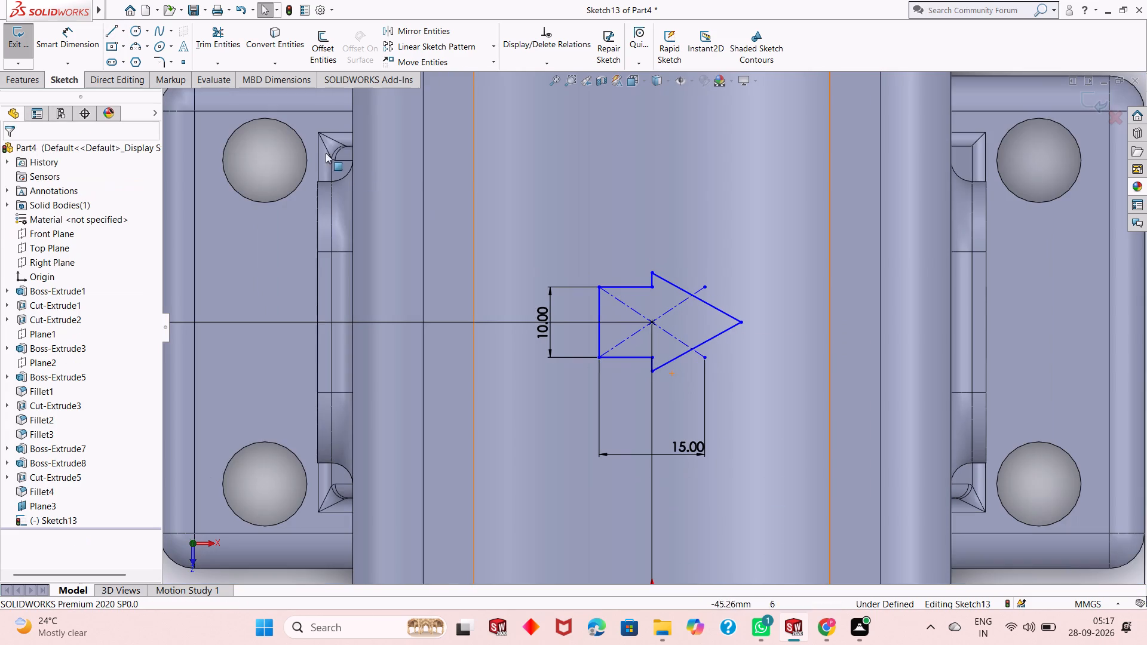
Dimension the vertical distance from the origin to the inner end of the arrow shaft's lower edge.
click(84, 48)
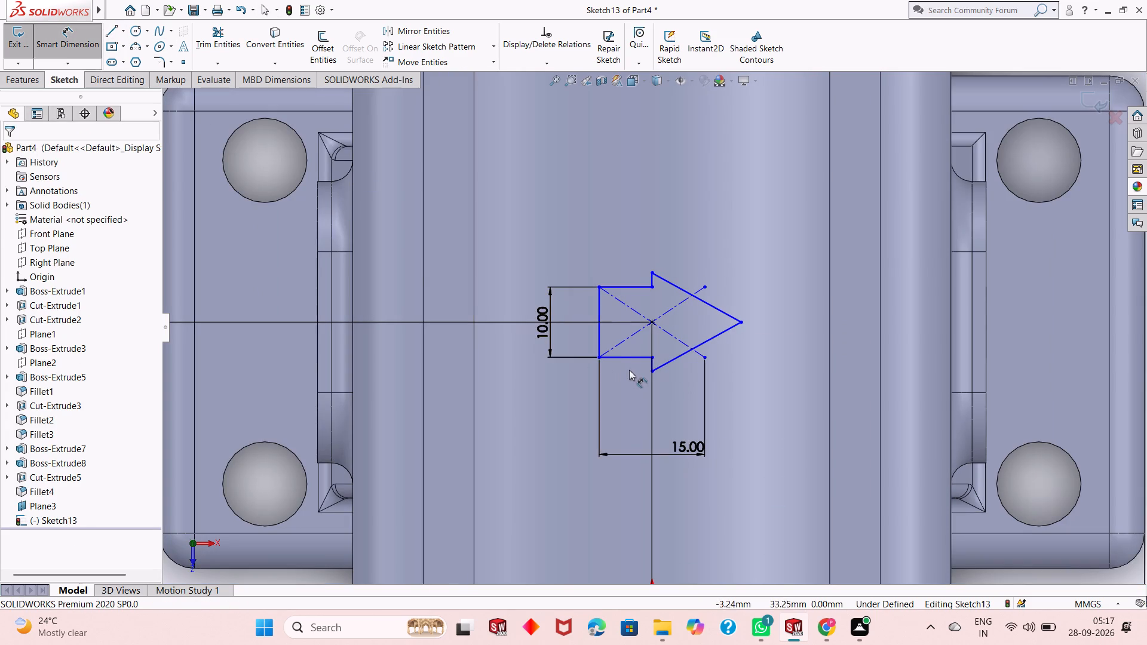
scroll(626, 371, up, 3)
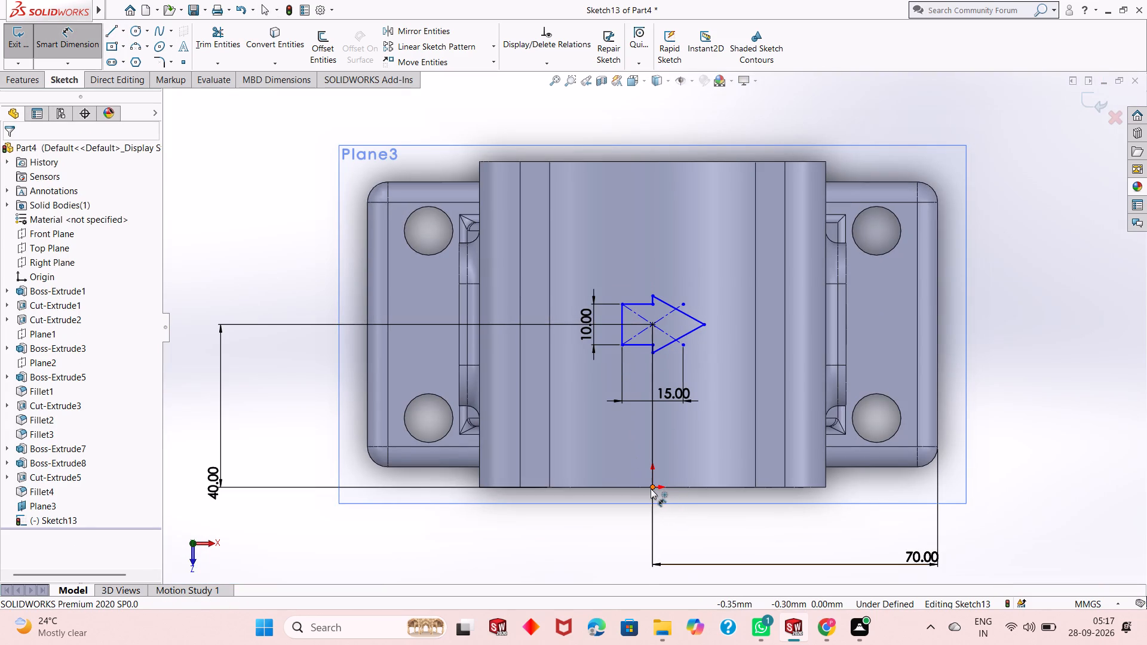
click(651, 489)
click(654, 345)
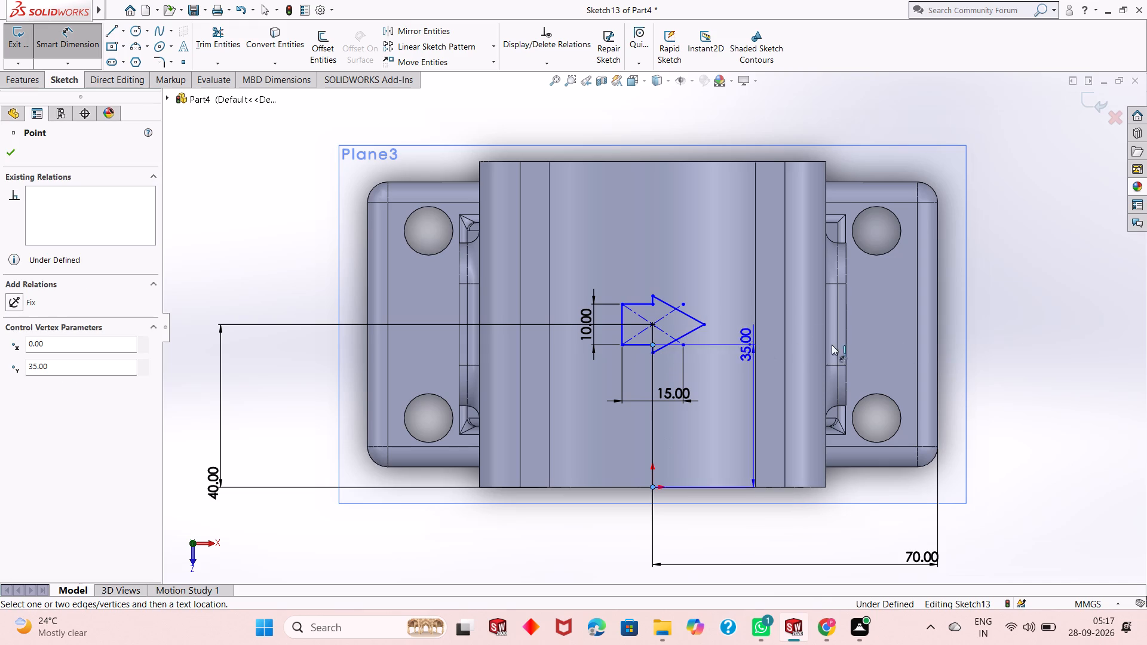
click(998, 342)
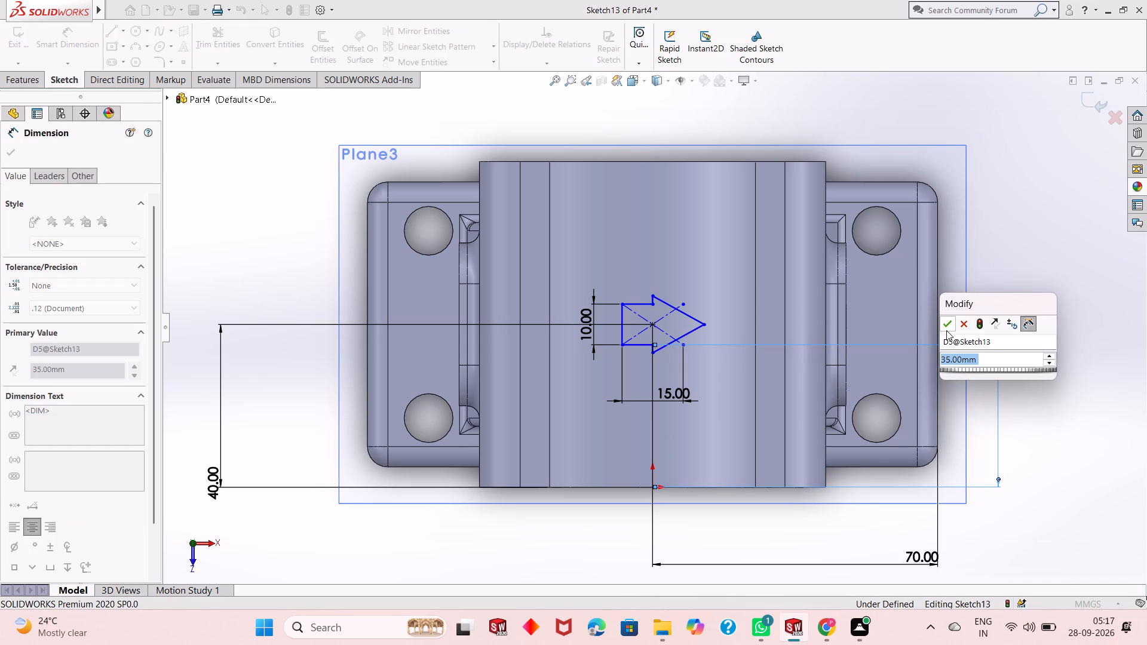
click(946, 330)
Dimension the horizontal distance from the origin to the arrow's tip.
click(707, 325)
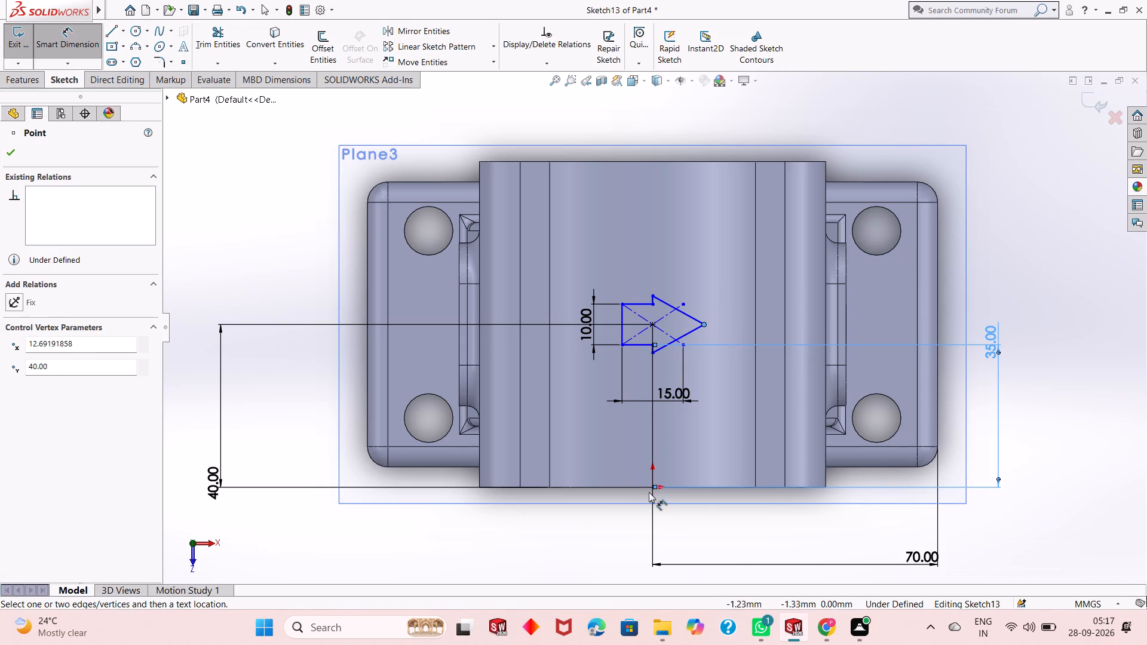
click(652, 487)
click(688, 518)
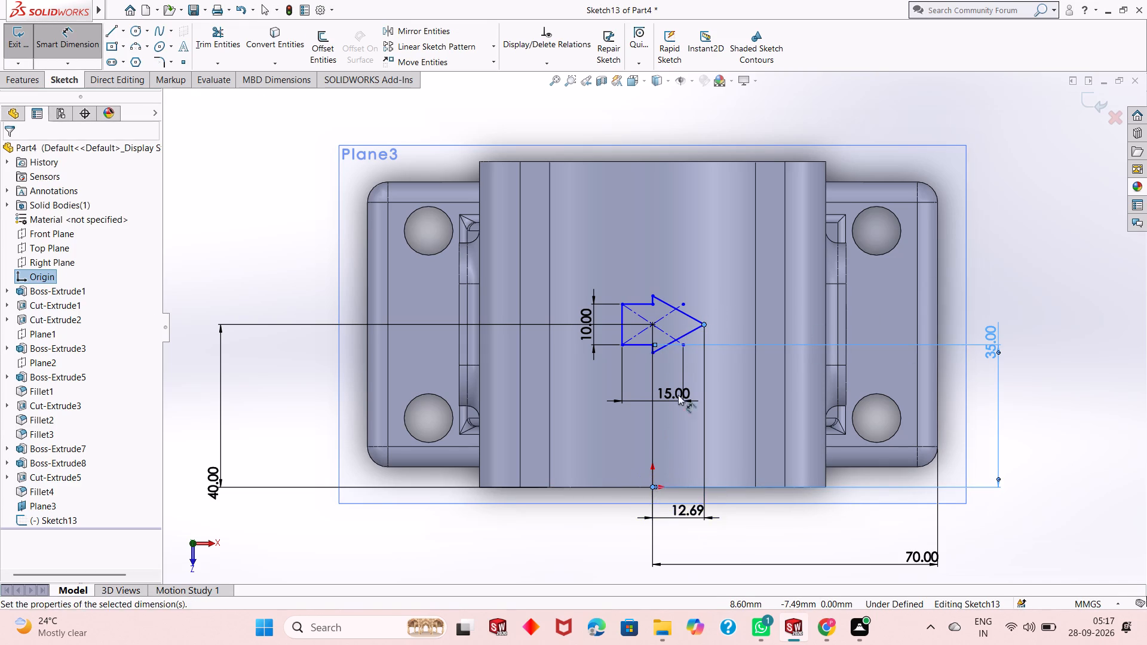
click(637, 496)
scroll(692, 288, down, 1)
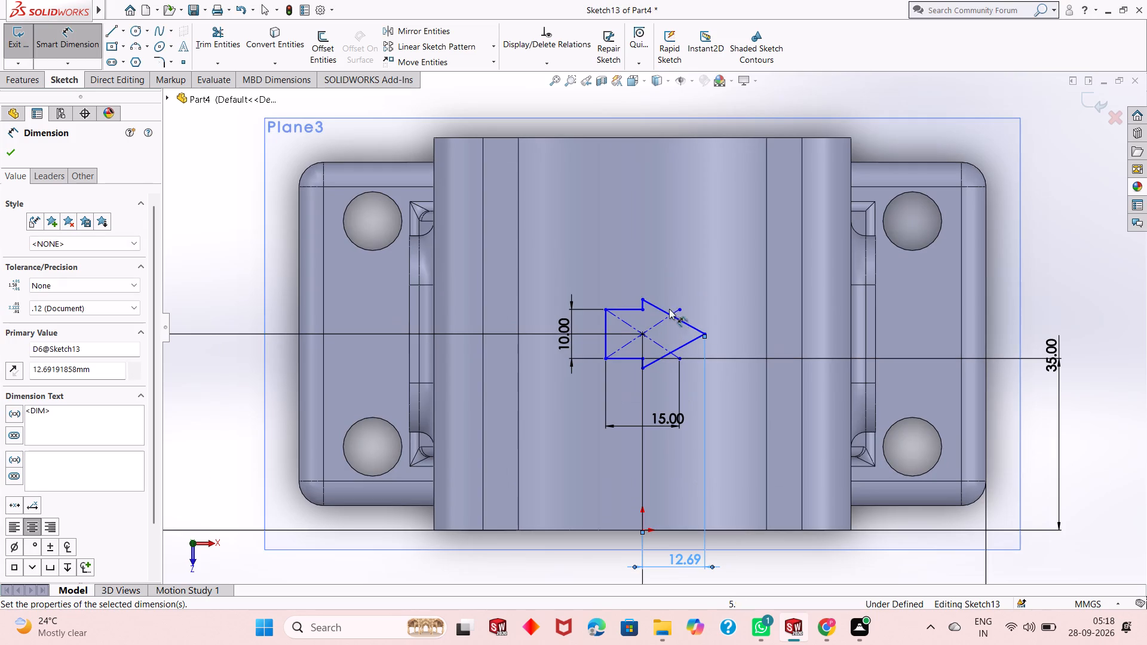
click(643, 346)
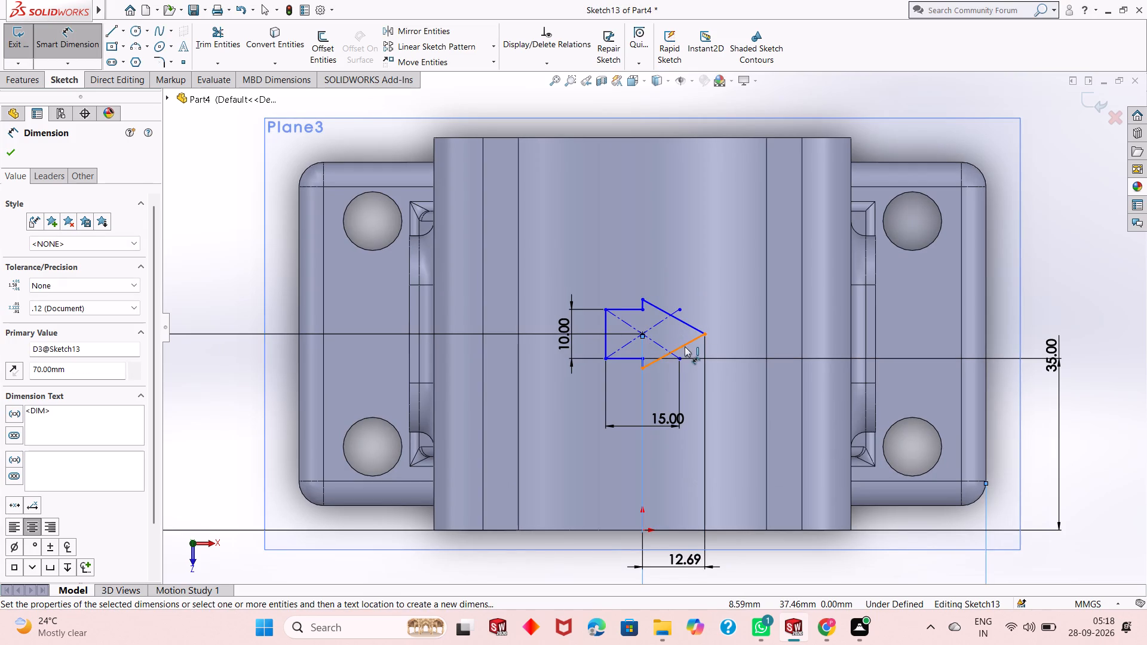
key(Escape)
scroll(651, 336, down, 2)
key(Escape)
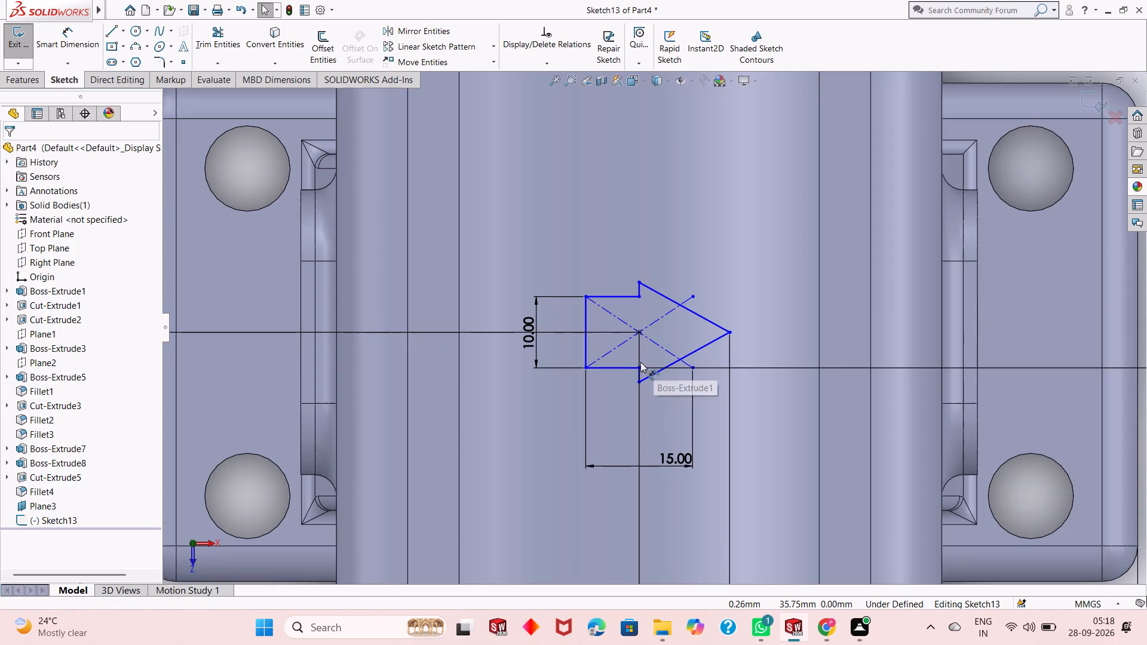
Dimension the lengths of the arrowhead's lower and upper vertical stubs.
click(85, 42)
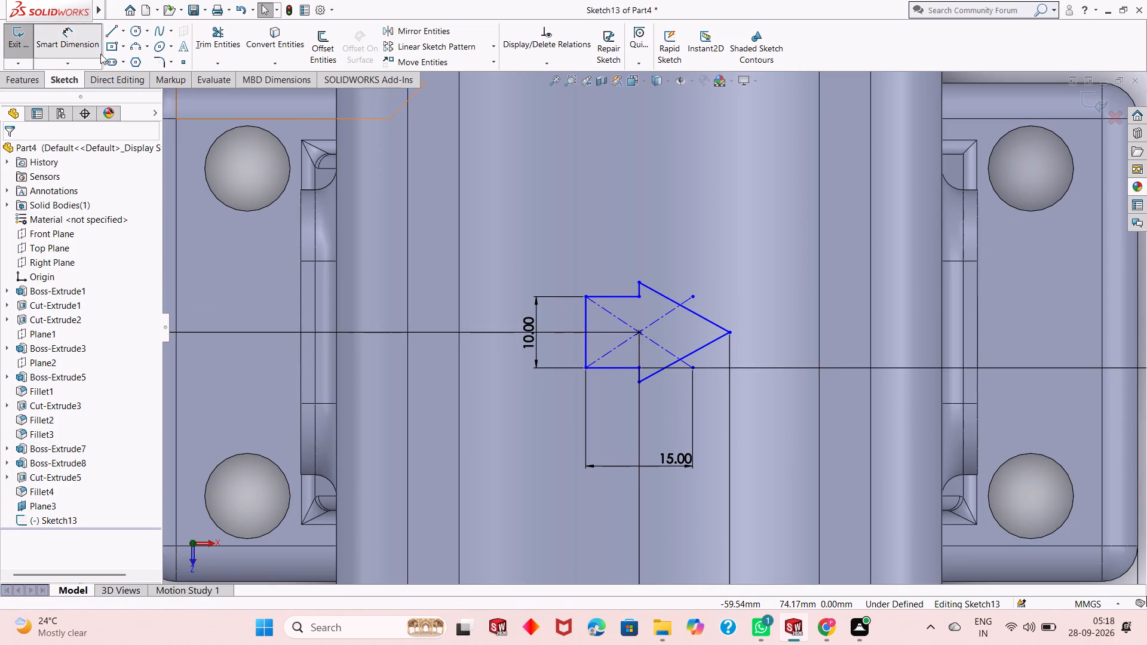
scroll(542, 352, down, 2)
click(697, 382)
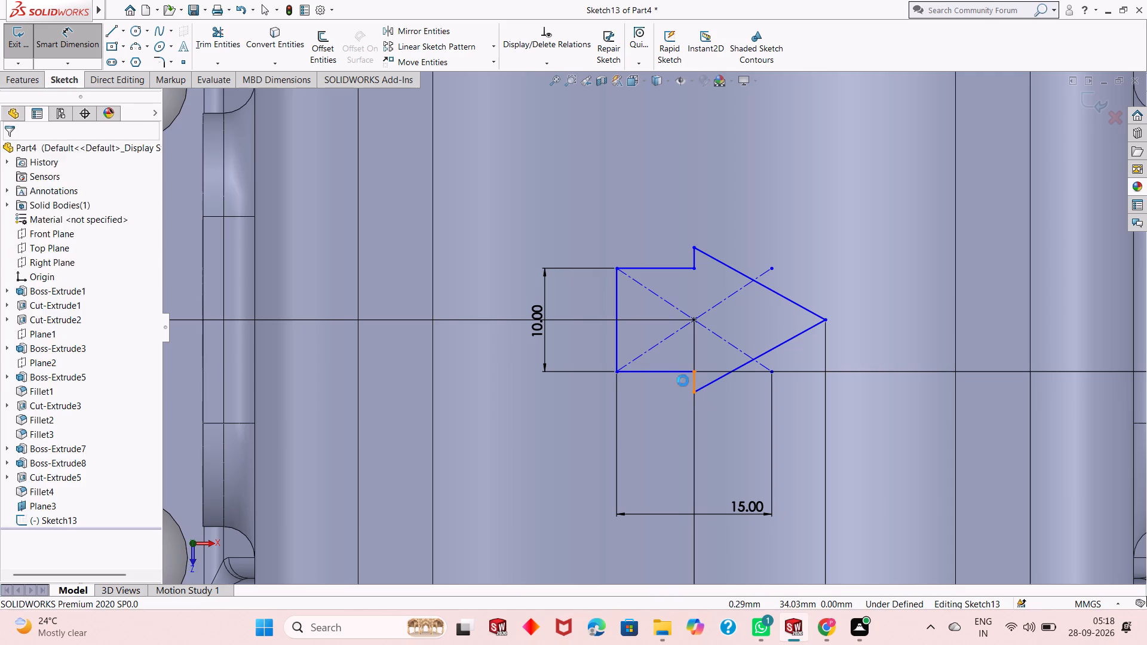
click(667, 384)
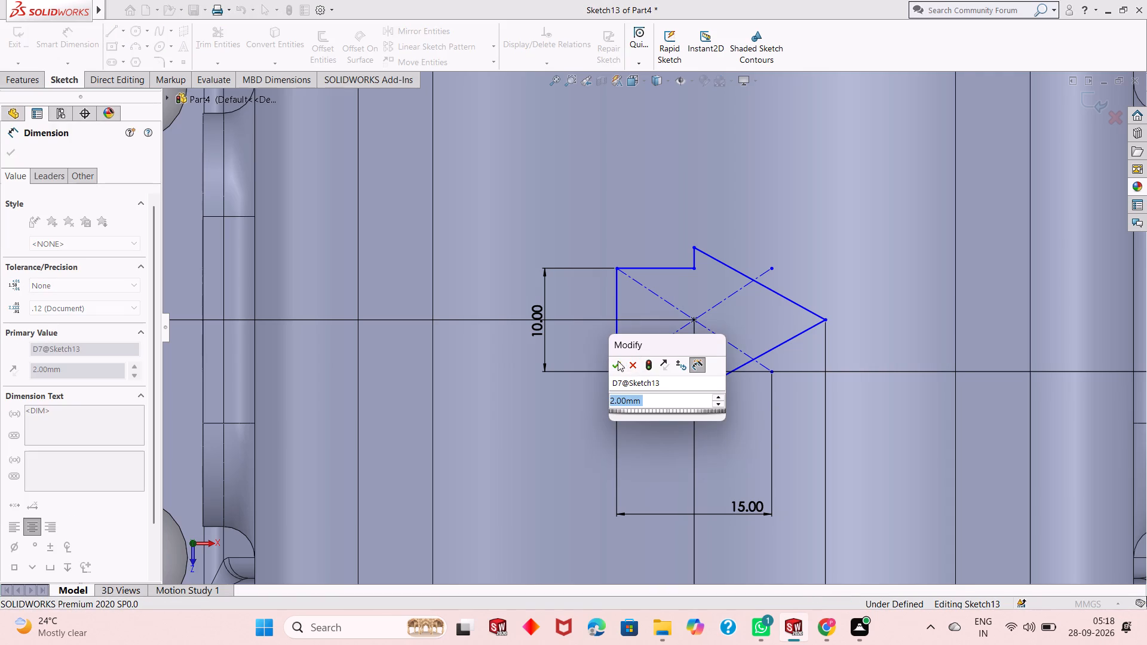
click(617, 364)
click(693, 255)
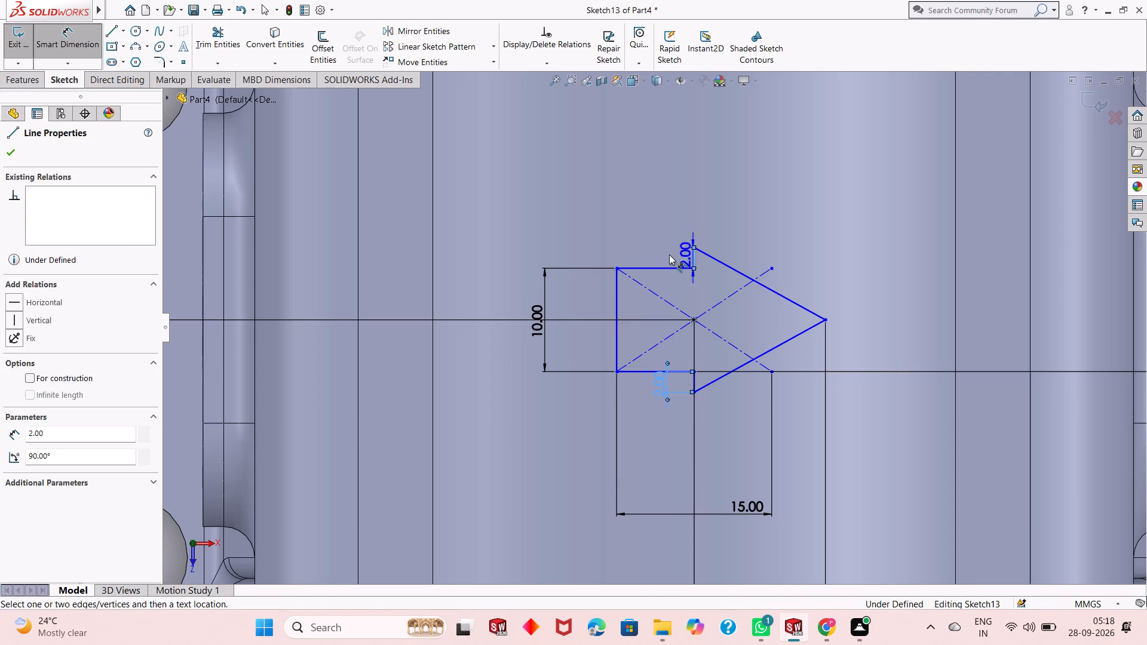
click(669, 254)
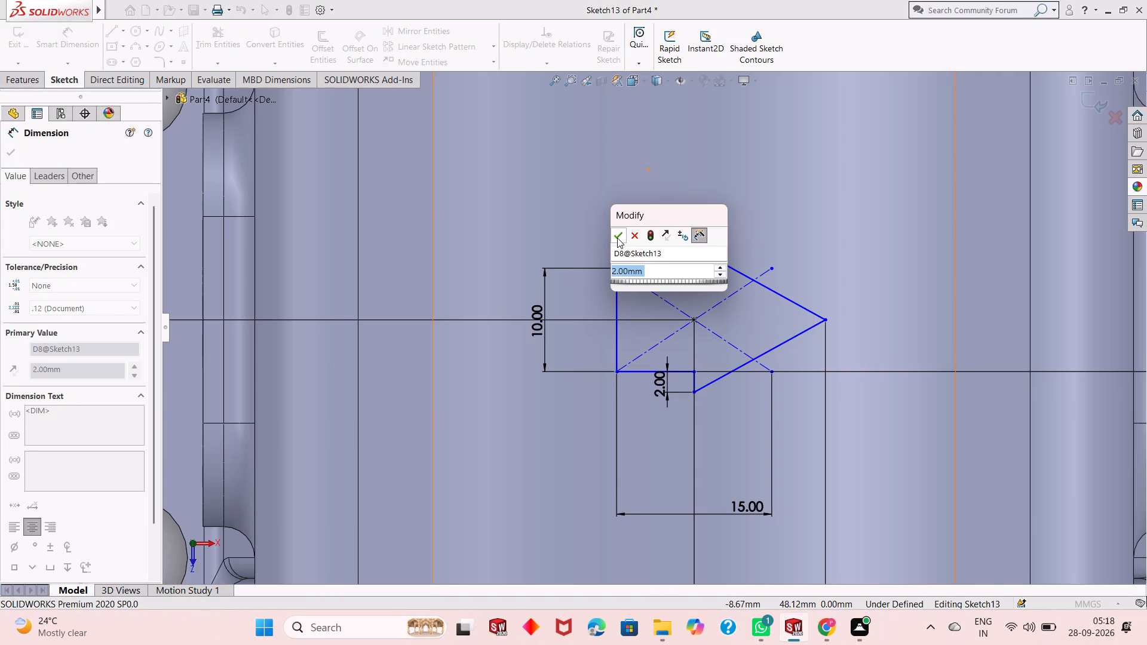
click(617, 238)
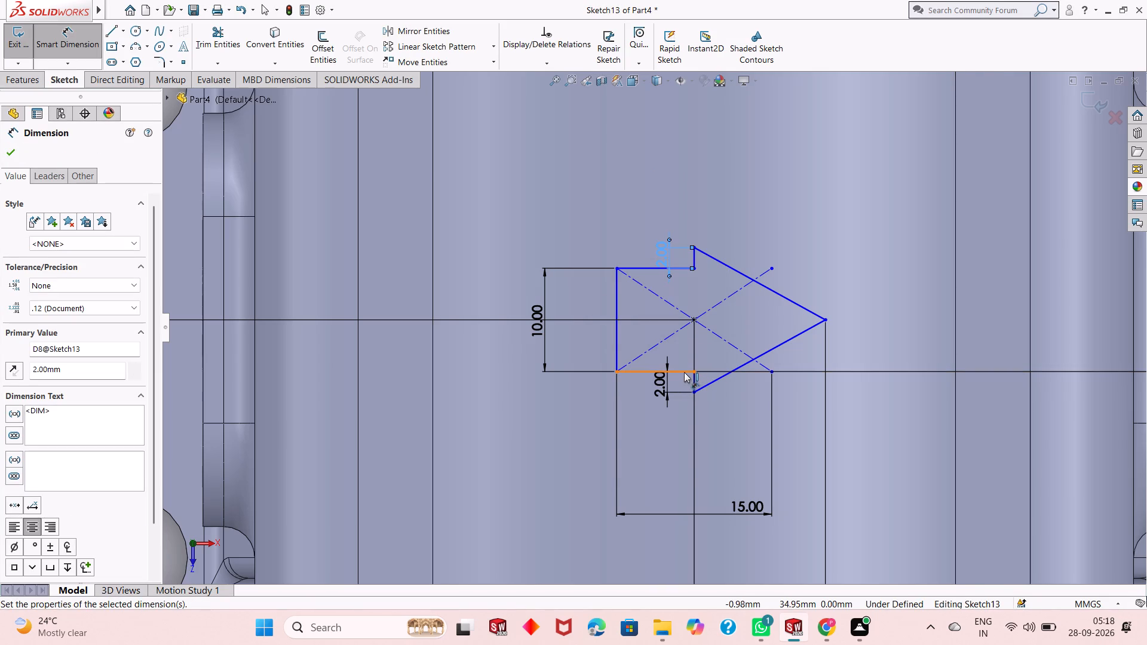
Dimension the length of the arrow shaft's lower horizontal edge.
click(684, 372)
click(667, 446)
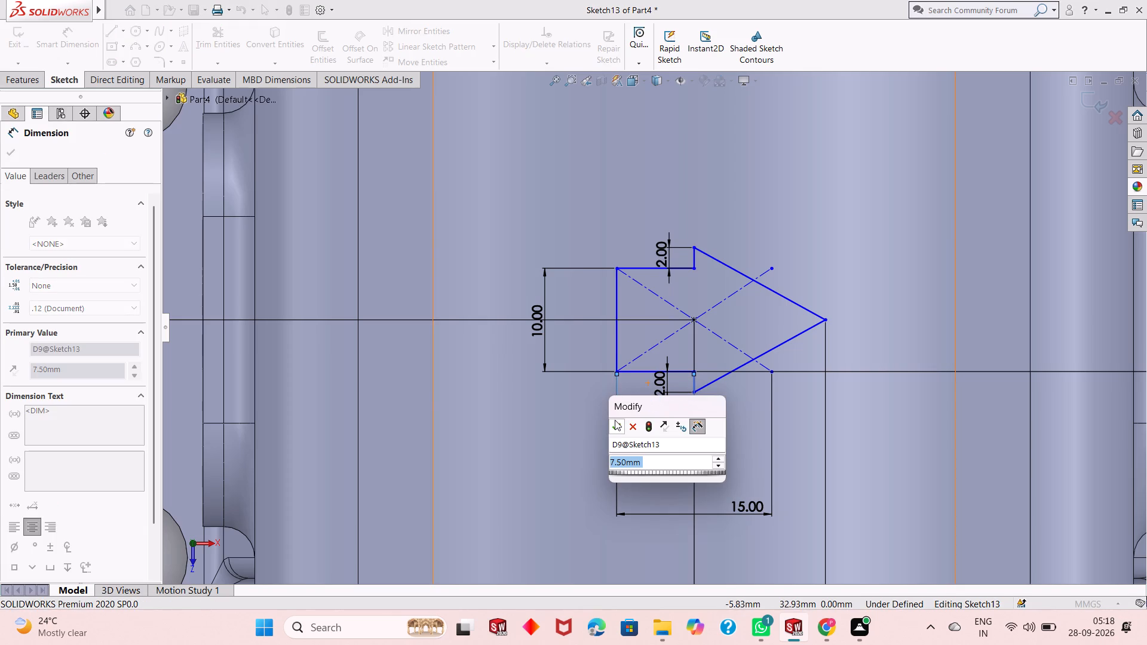
click(614, 421)
Dimension the length of the arrowhead's upper slanted edge.
click(772, 290)
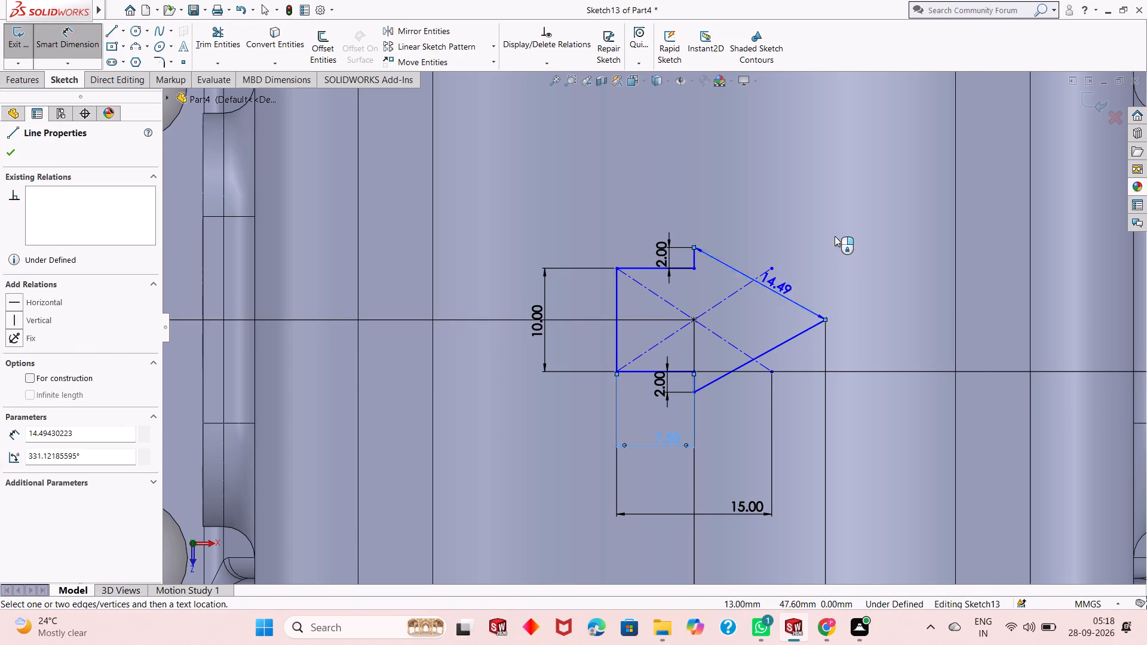
click(835, 235)
click(781, 213)
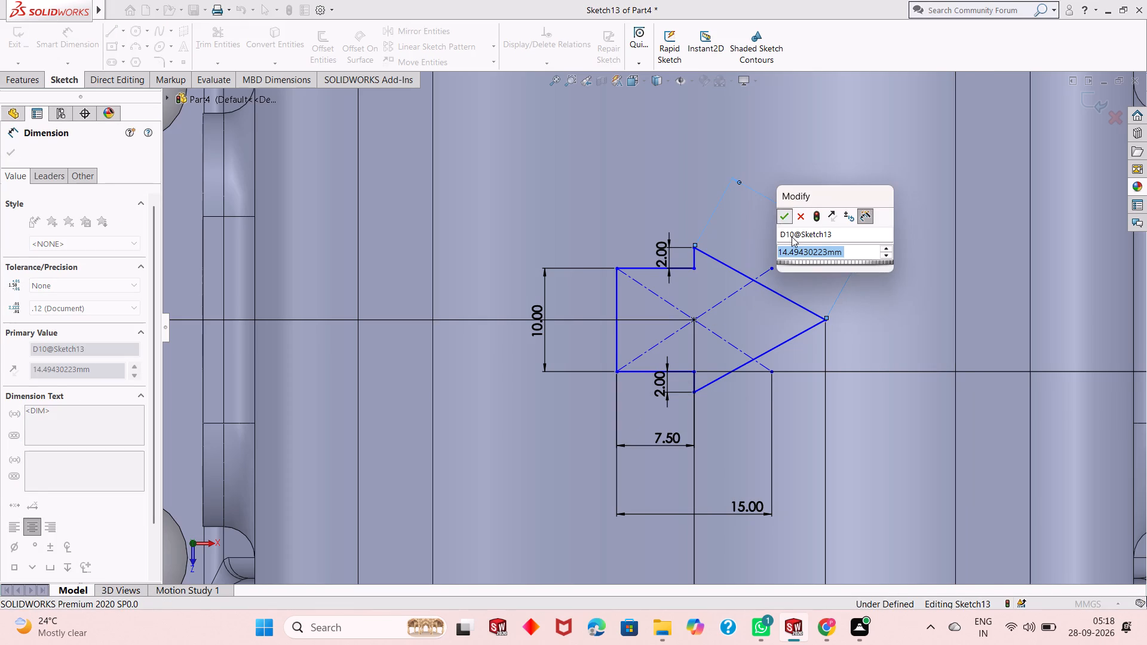
Dimension the horizontal distance from the inner end of the arrow shaft's lower edge to the arrow's tip.
click(696, 374)
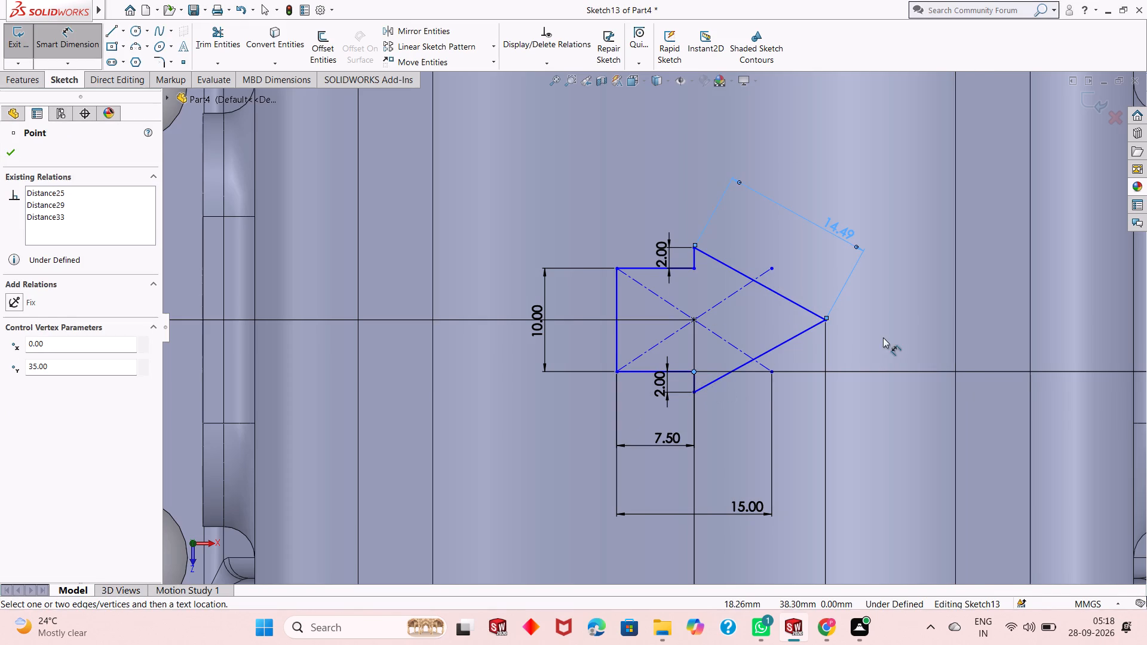
click(825, 322)
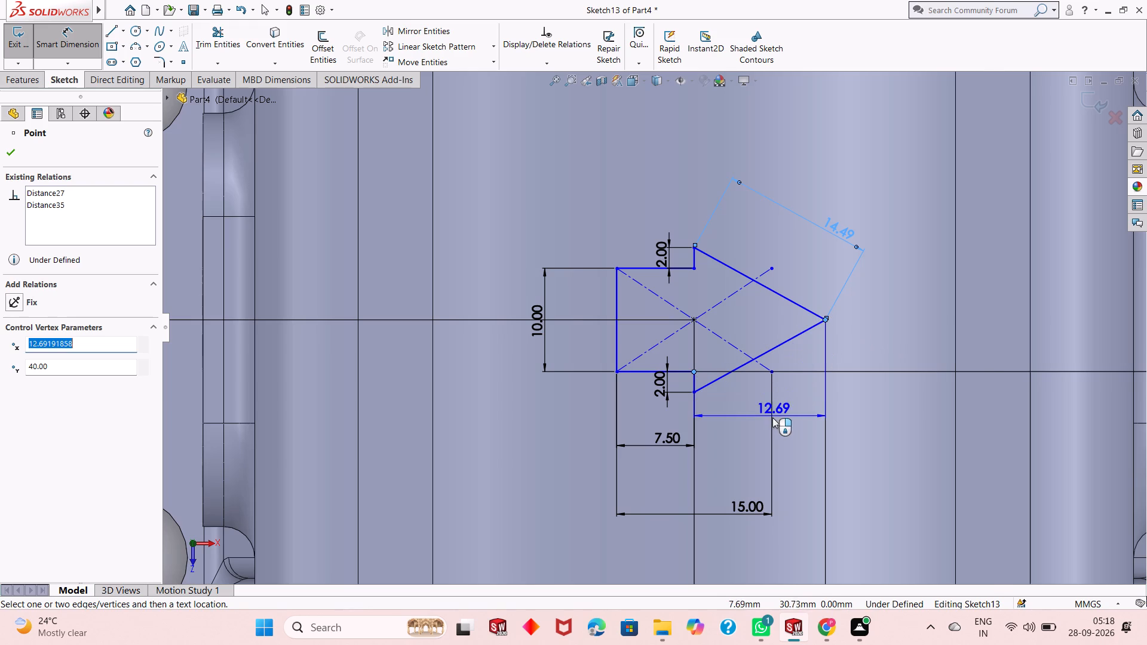
click(772, 419)
click(726, 396)
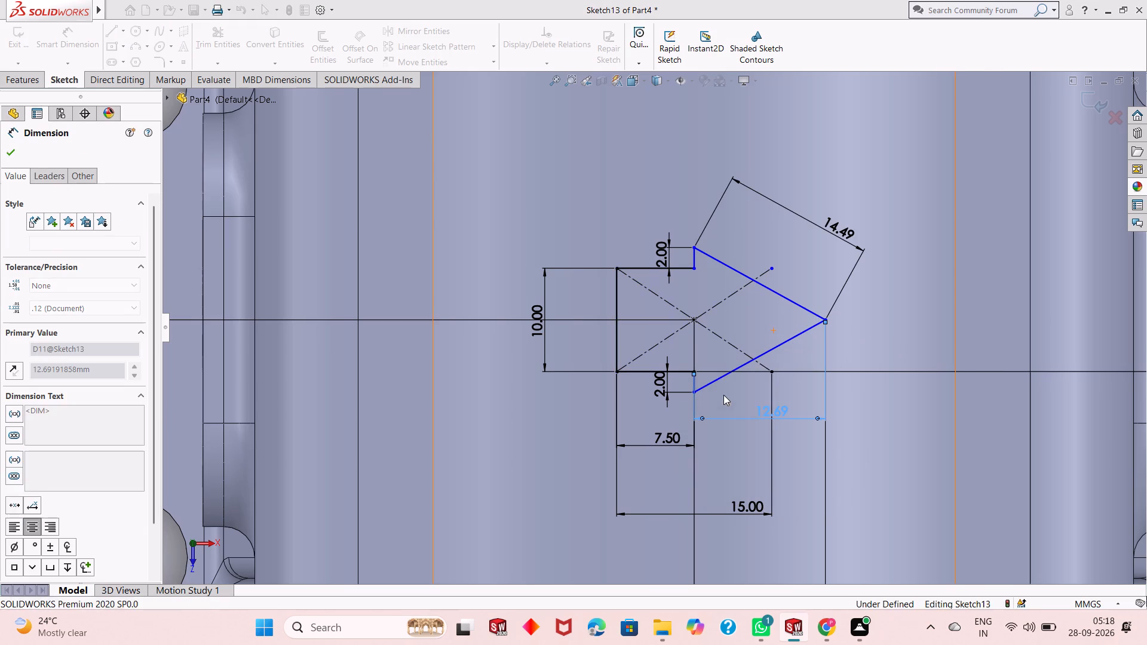
Dimension the vertical distance from the inner end of the arrow shaft's upper edge to the arrow's tip.
scroll(729, 391, up, 1)
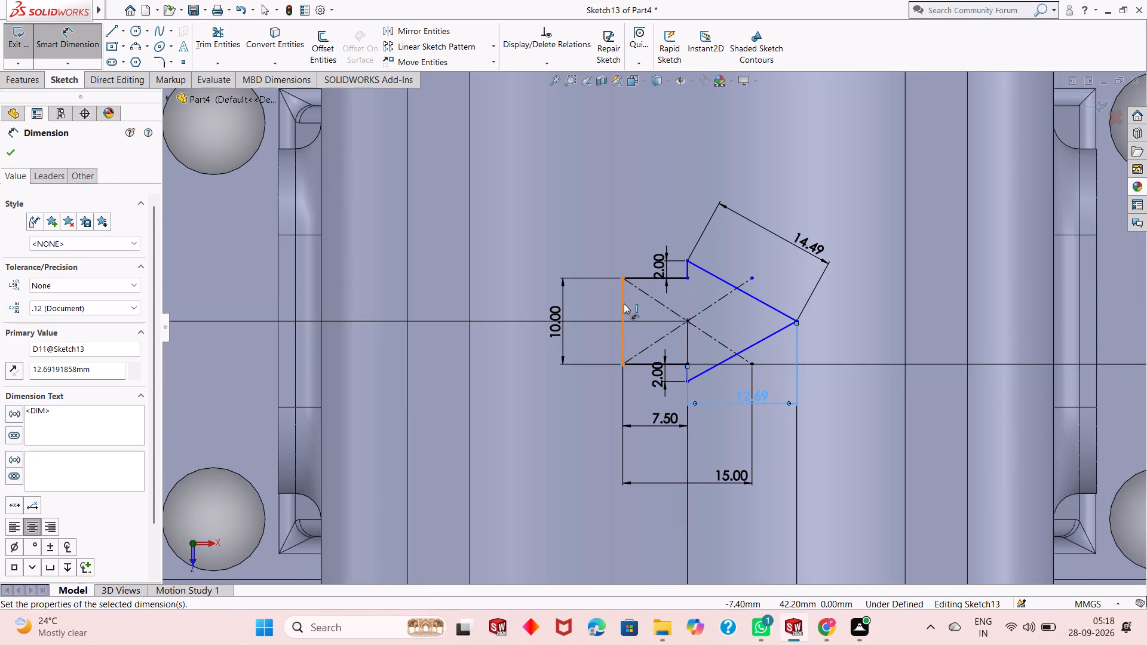
click(688, 279)
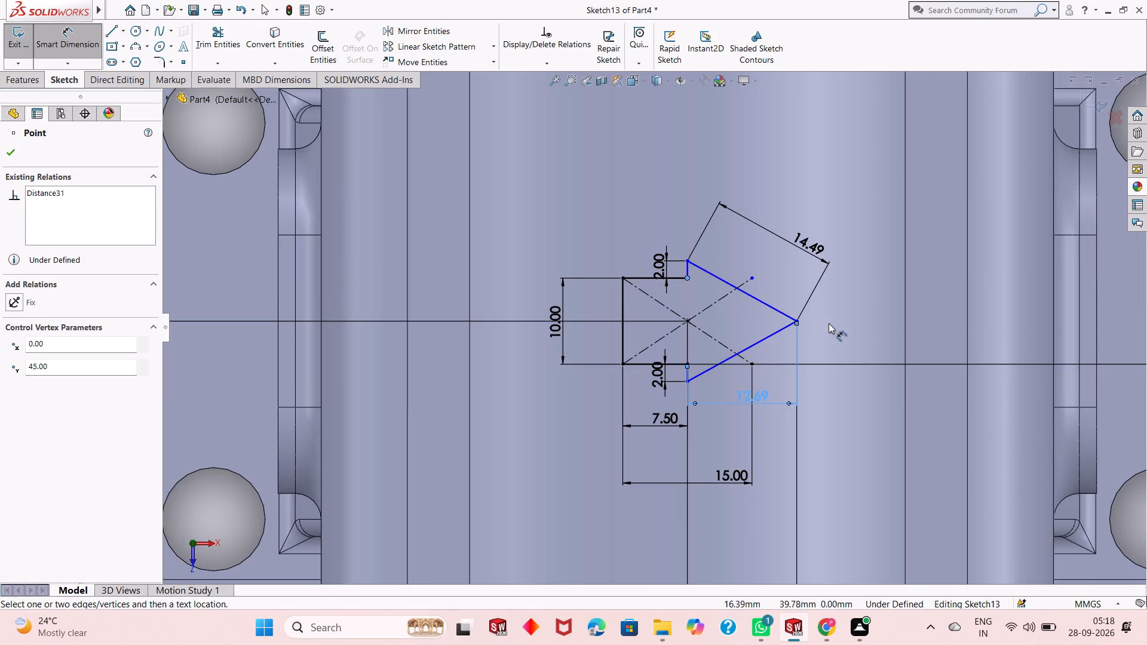
click(798, 321)
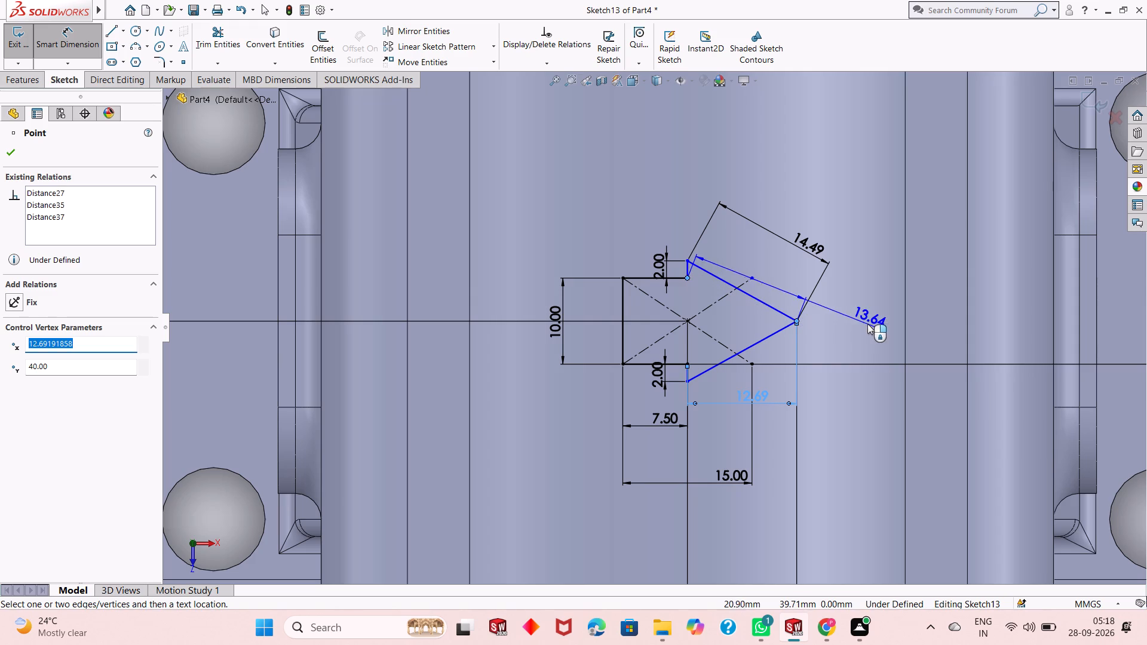
click(832, 296)
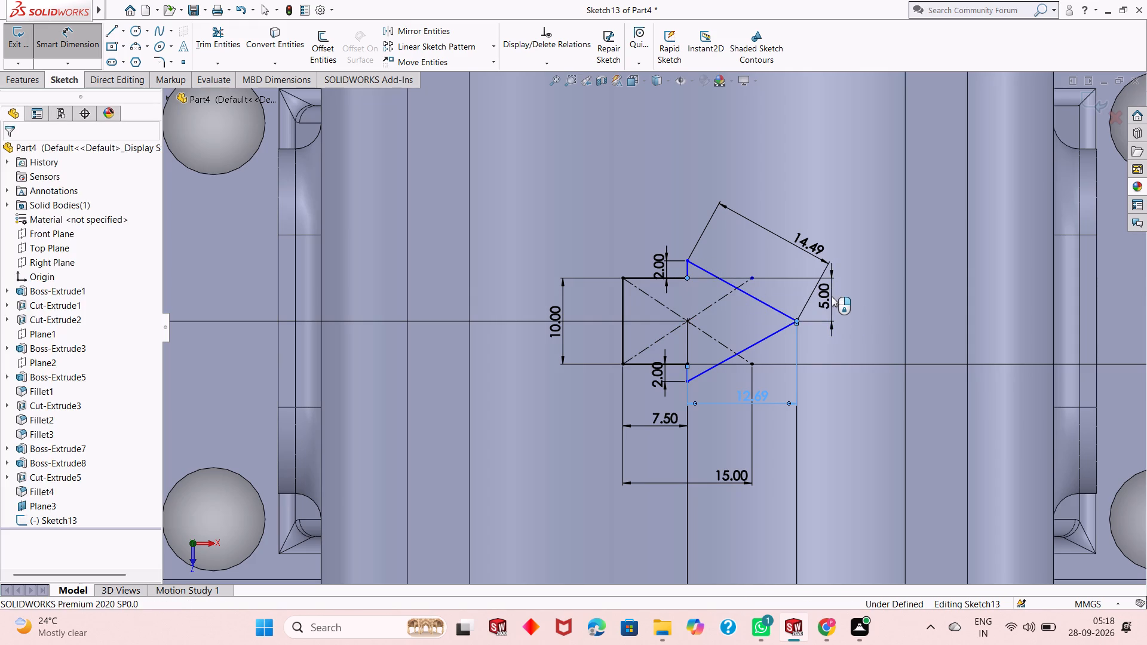
click(783, 277)
Dimension the vertical distance from the origin to the arrowhead's upper corner.
scroll(762, 338, up, 2)
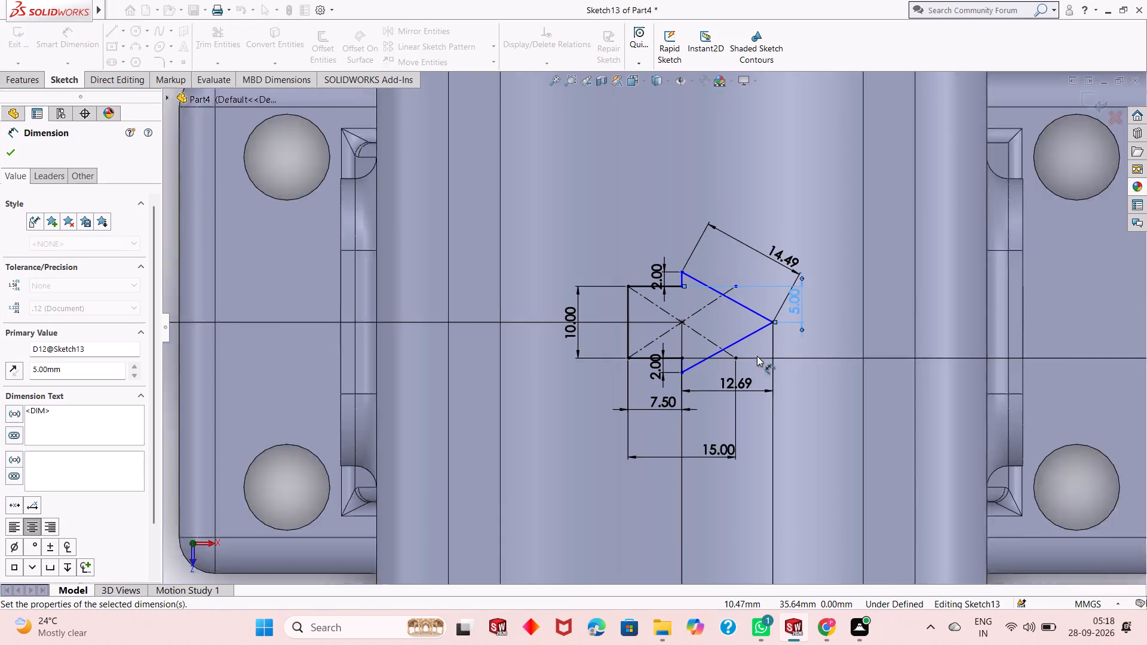
scroll(757, 356, up, 2)
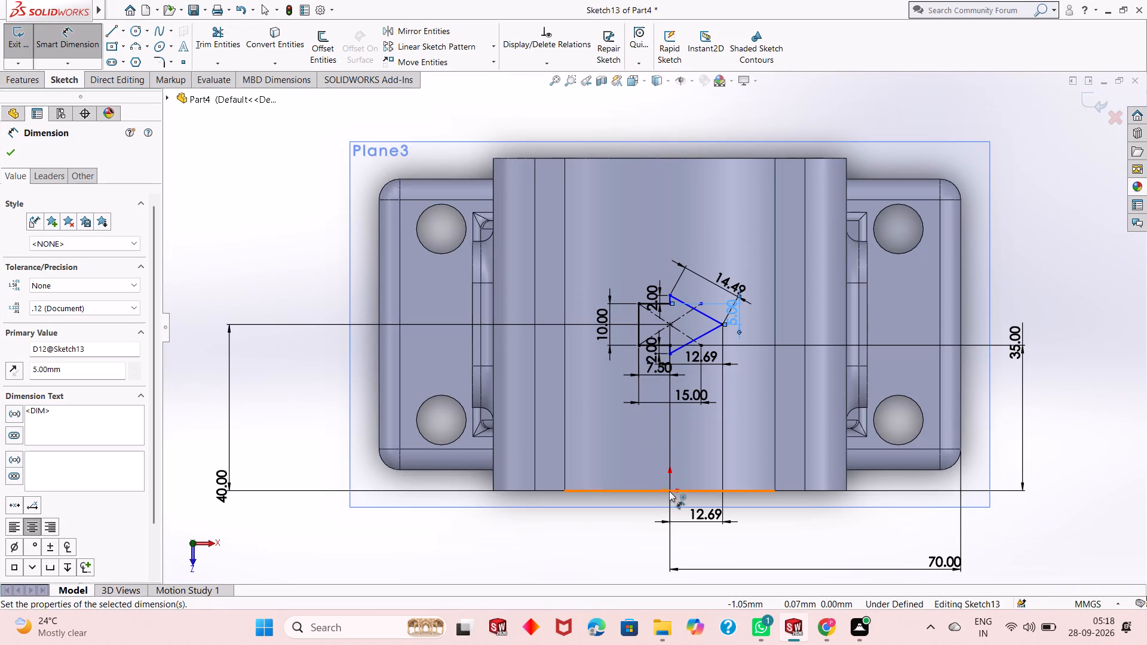
click(670, 492)
scroll(675, 404, down, 3)
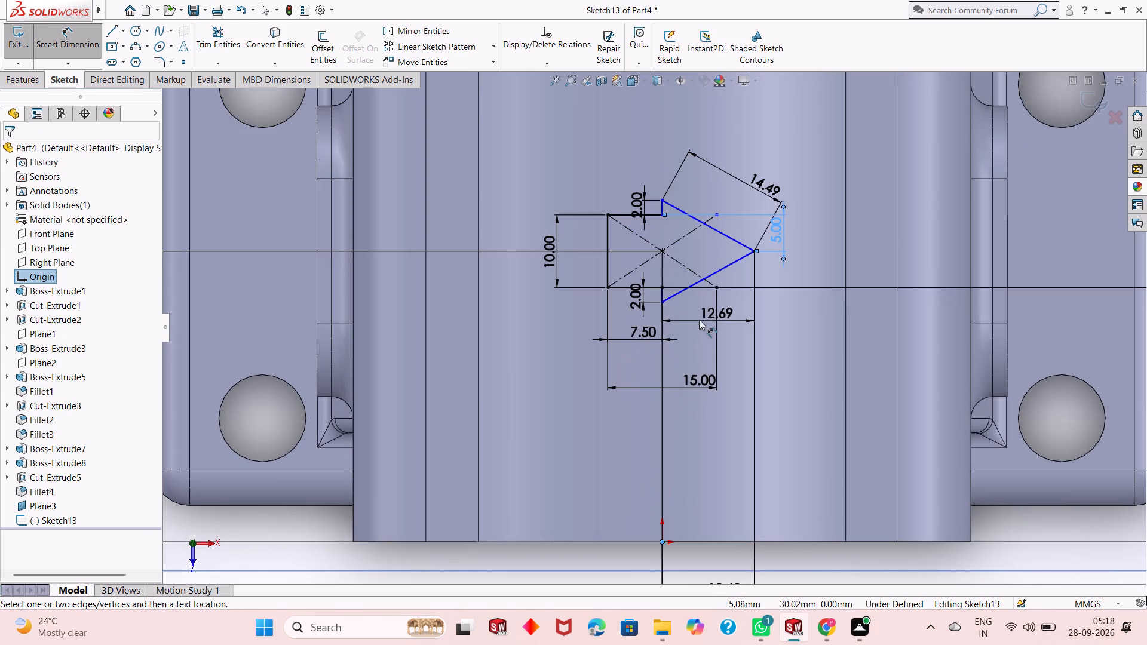
click(661, 199)
click(533, 198)
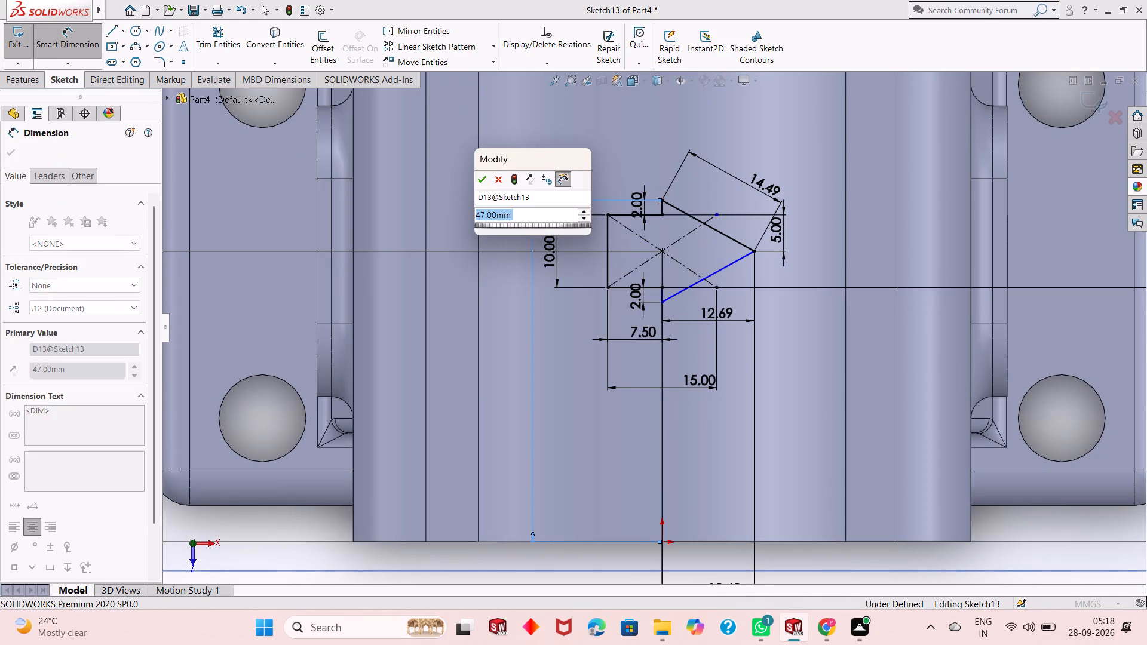
click(482, 180)
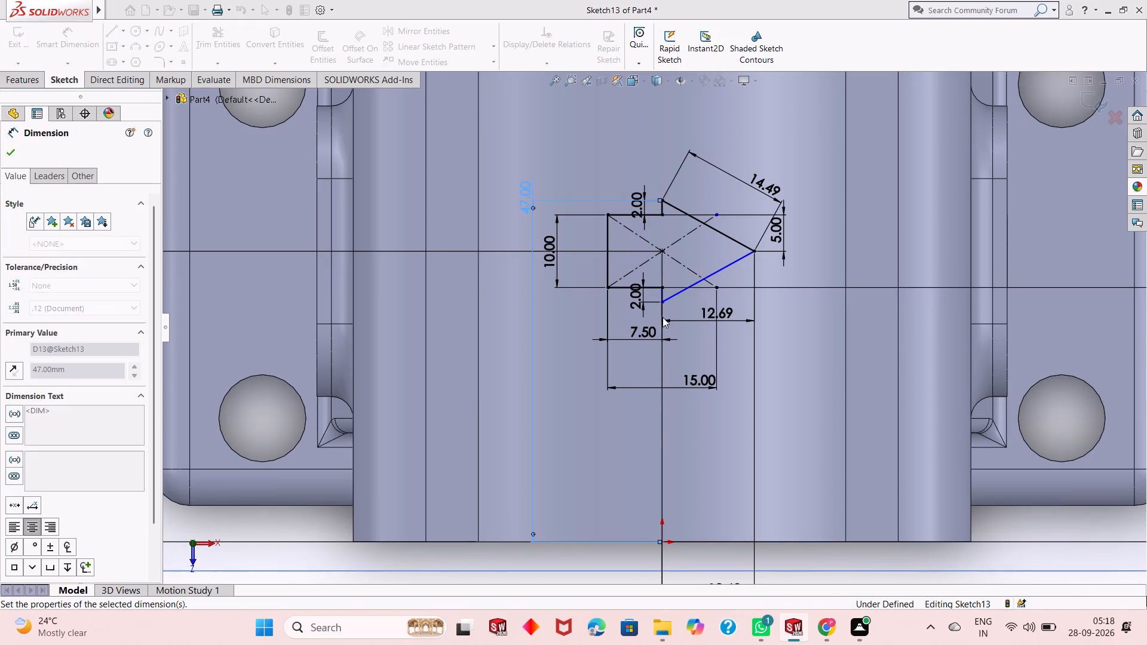
Dimension the vertical distance from the origin to the arrowhead's lower corner and finish dimensioning.
click(661, 302)
scroll(668, 392, up, 1)
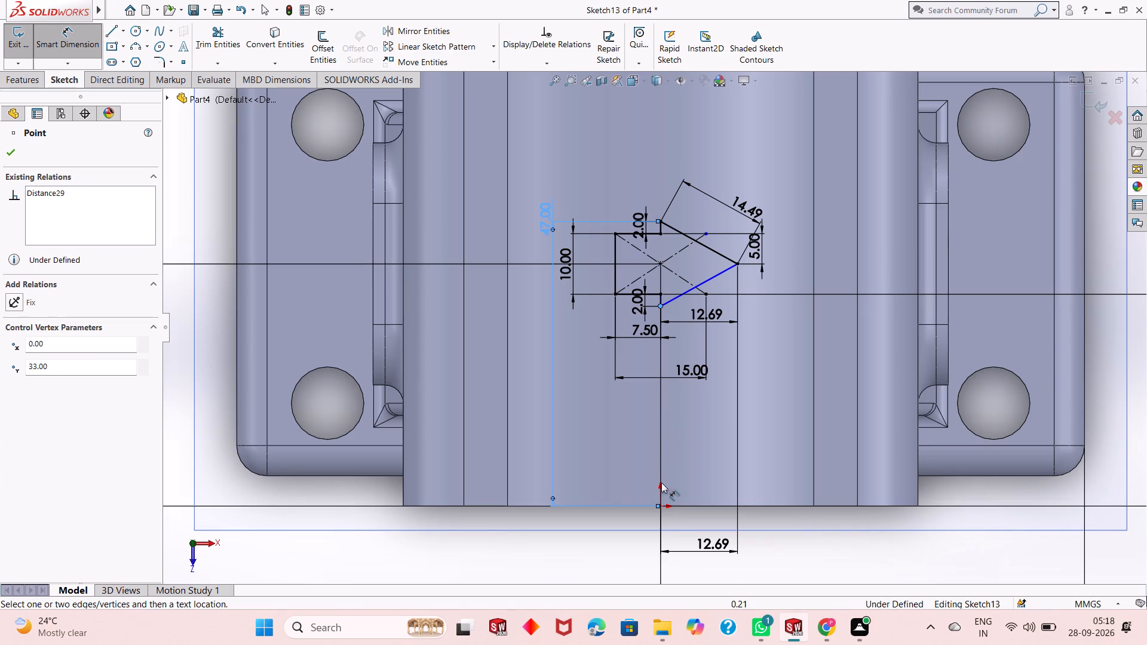
click(663, 506)
click(700, 490)
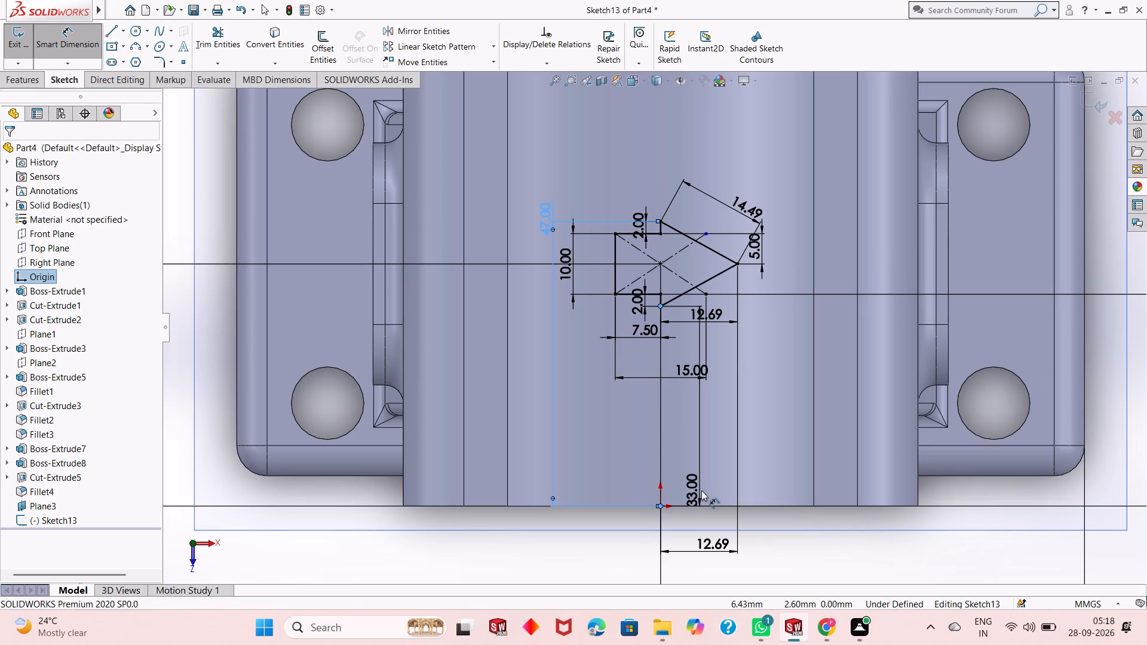
click(646, 472)
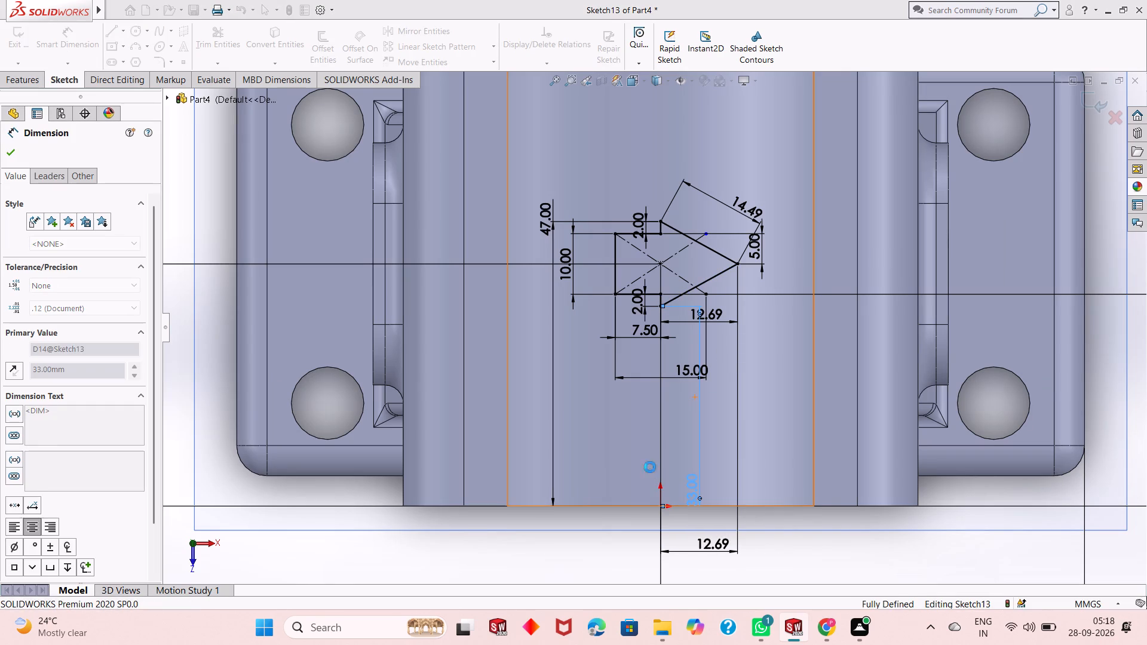
scroll(651, 314, up, 2)
scroll(652, 306, down, 1)
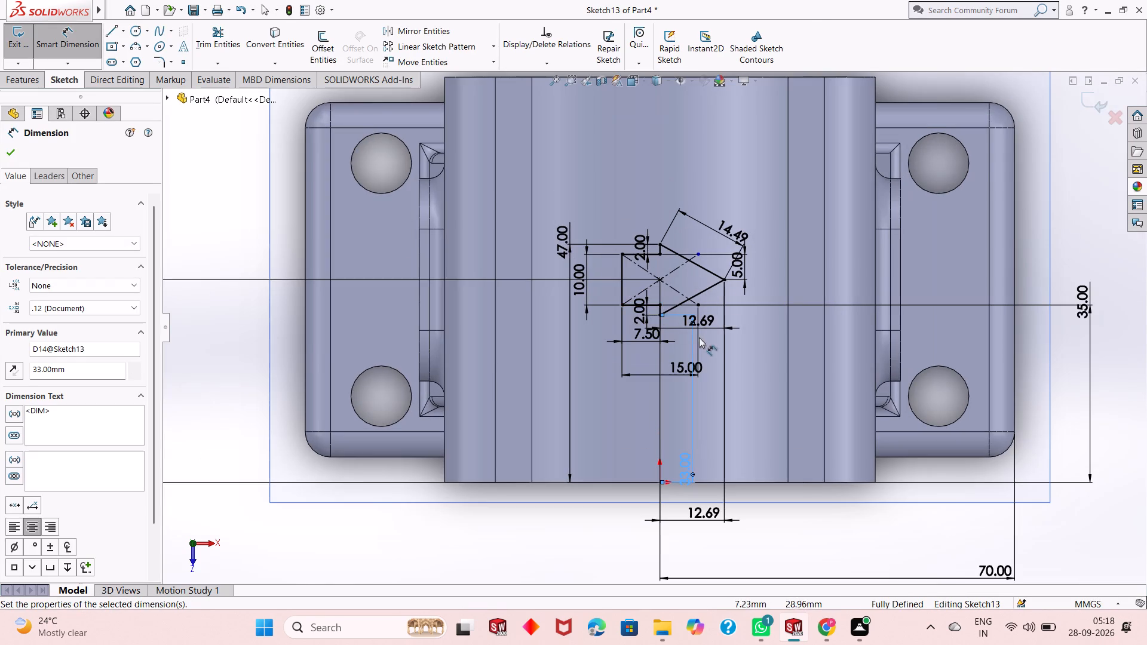
scroll(703, 342, up, 1)
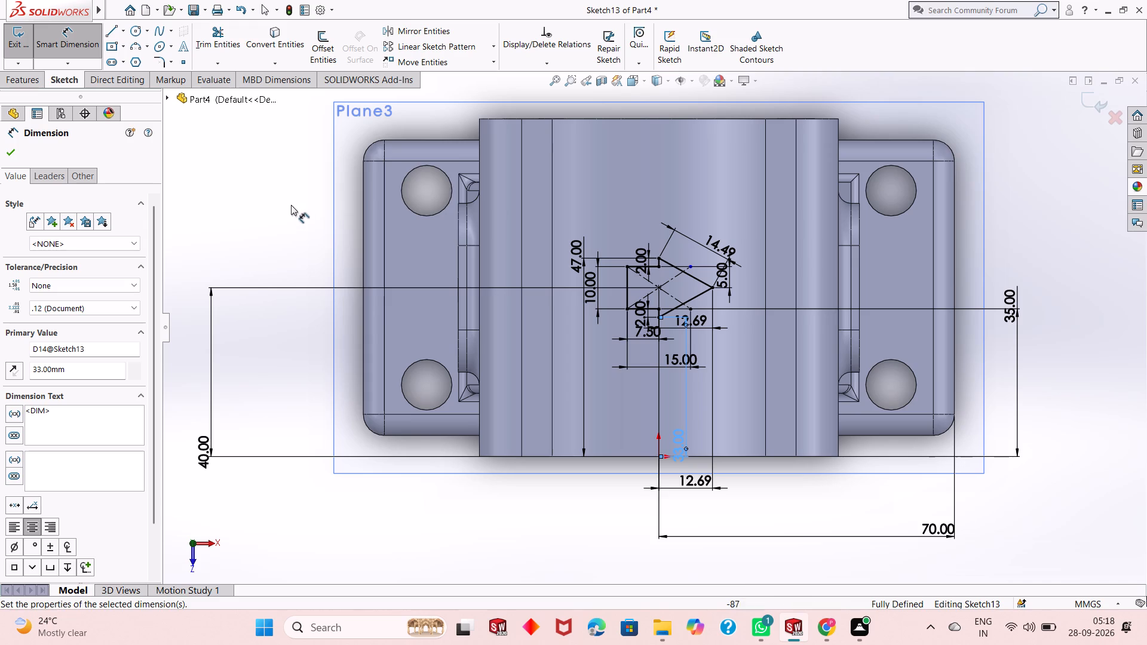
right_click(289, 202)
click(320, 241)
Cut the arrow profile down through the top wall of the body with a blind Extruded Cut 50 mm deep.
middle_drag(685, 382, 685, 383)
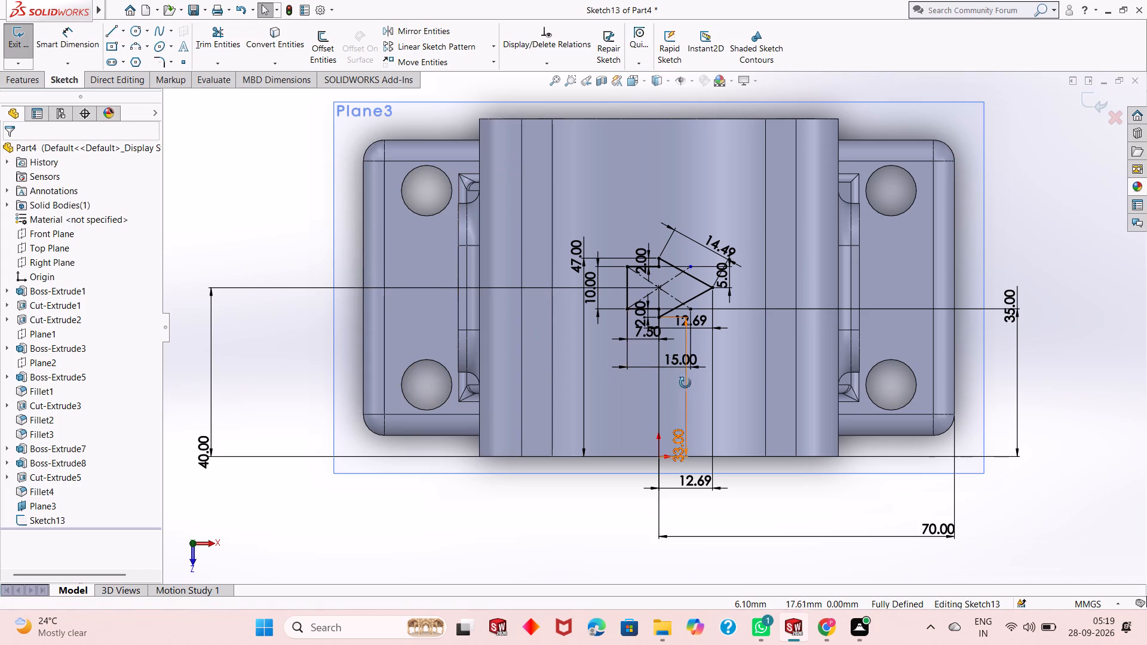
middle_drag(685, 383, 685, 268)
scroll(646, 329, up, 3)
scroll(688, 169, down, 1)
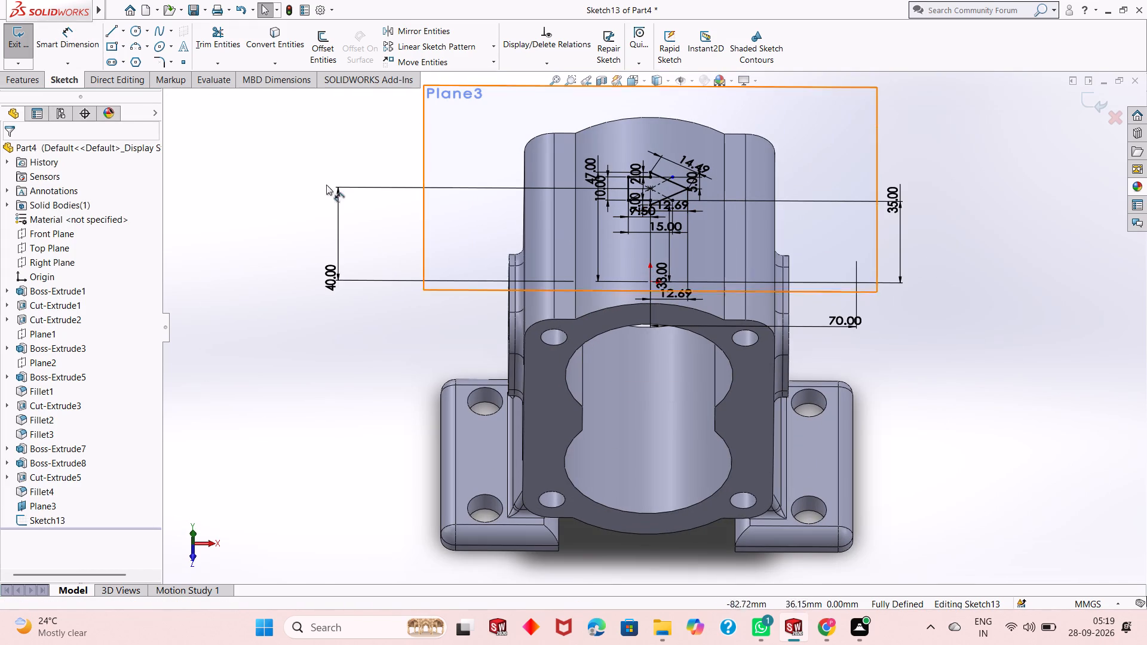
click(35, 75)
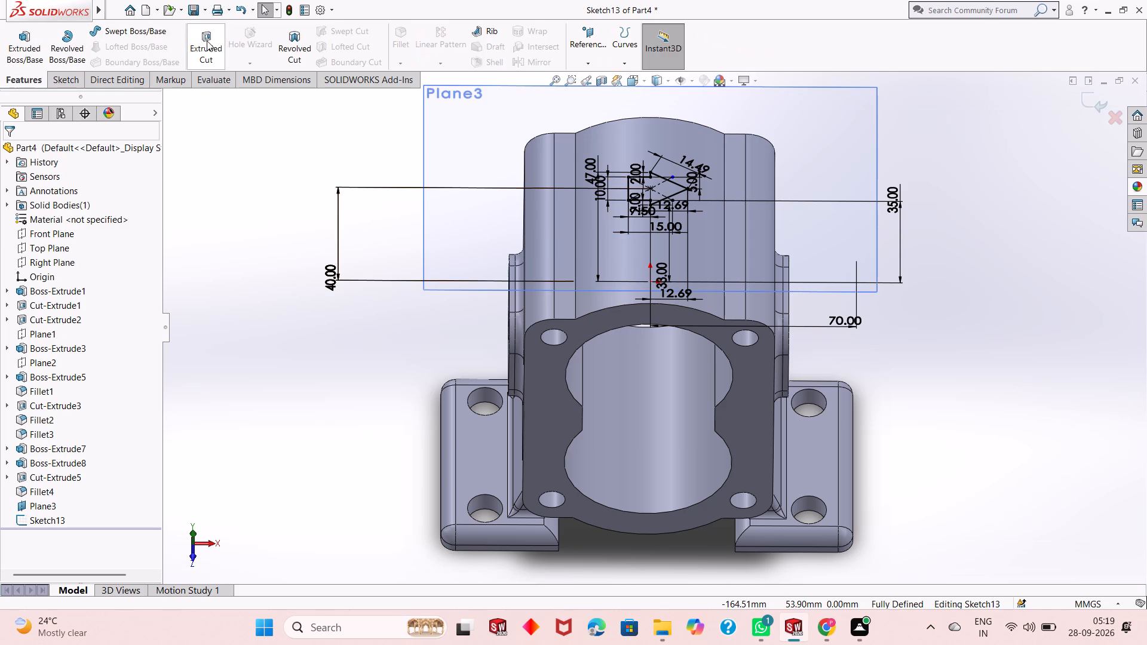
click(207, 41)
middle_drag(435, 352, 431, 216)
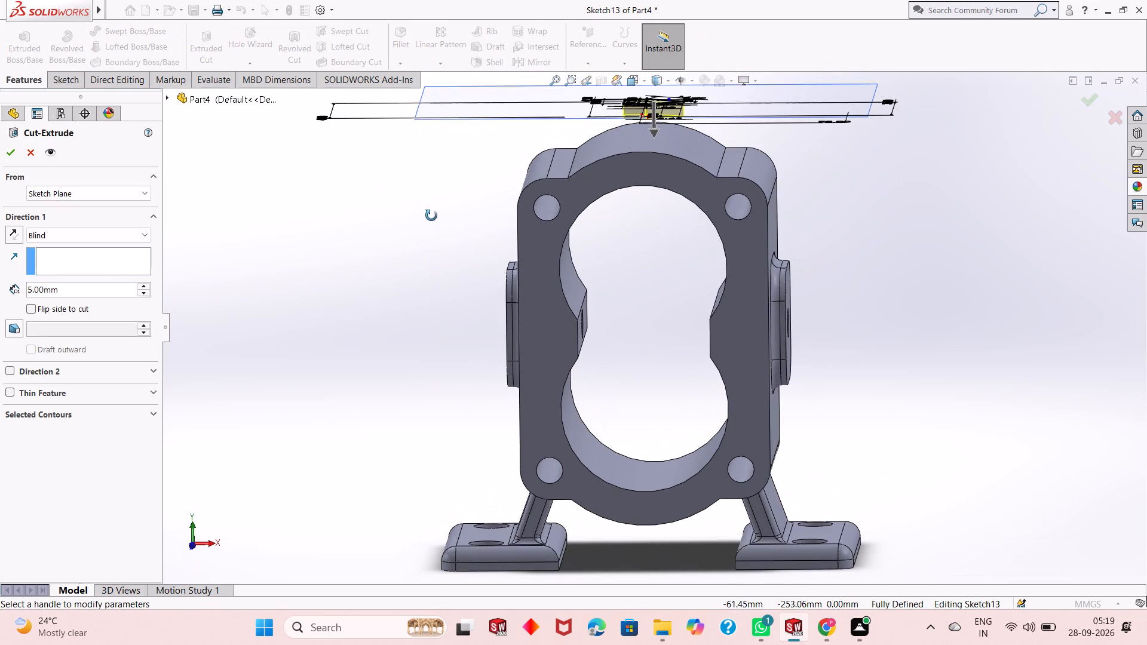
middle_drag(431, 216, 431, 215)
double_click(80, 290)
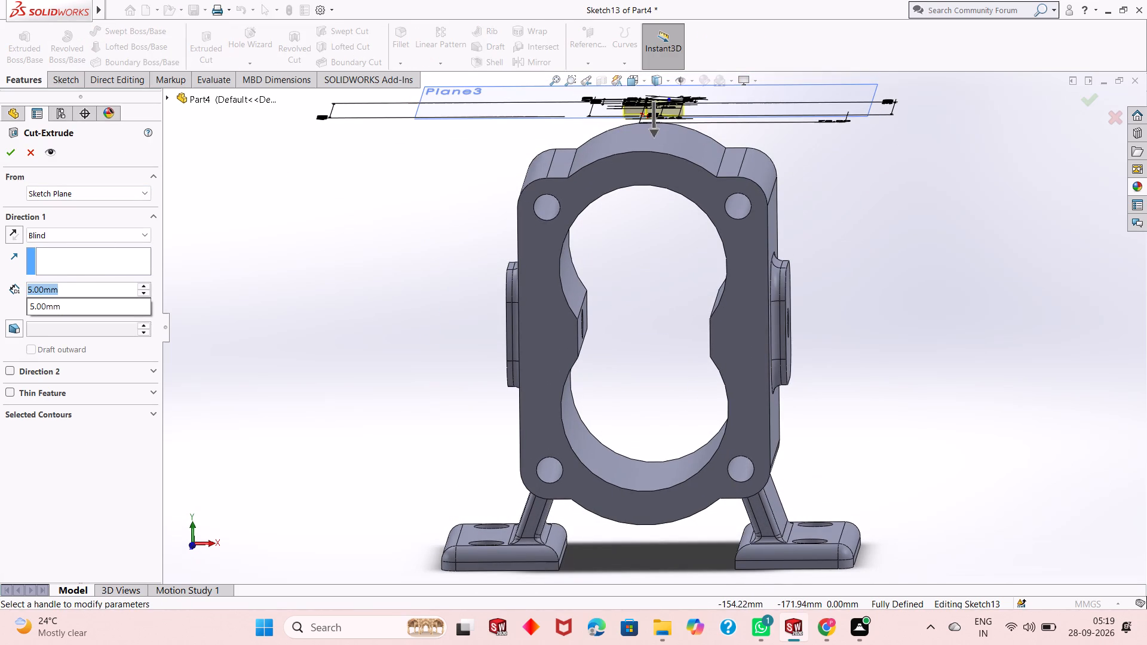
text(20)
key(Return)
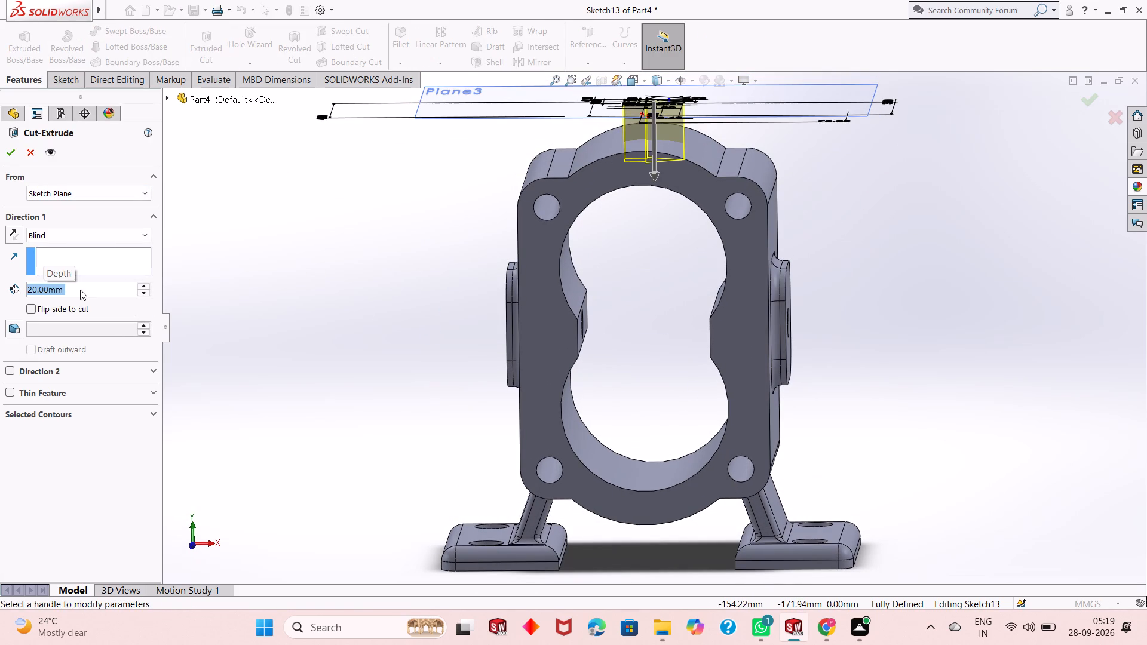
text(50)
key(Return)
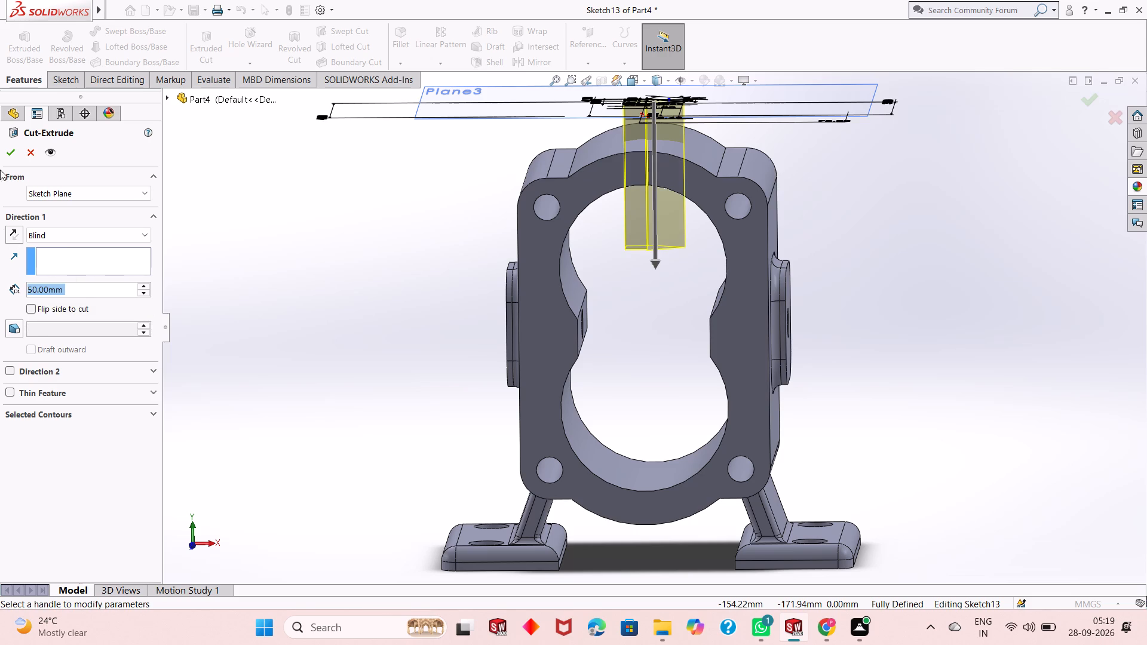
click(5, 147)
click(413, 361)
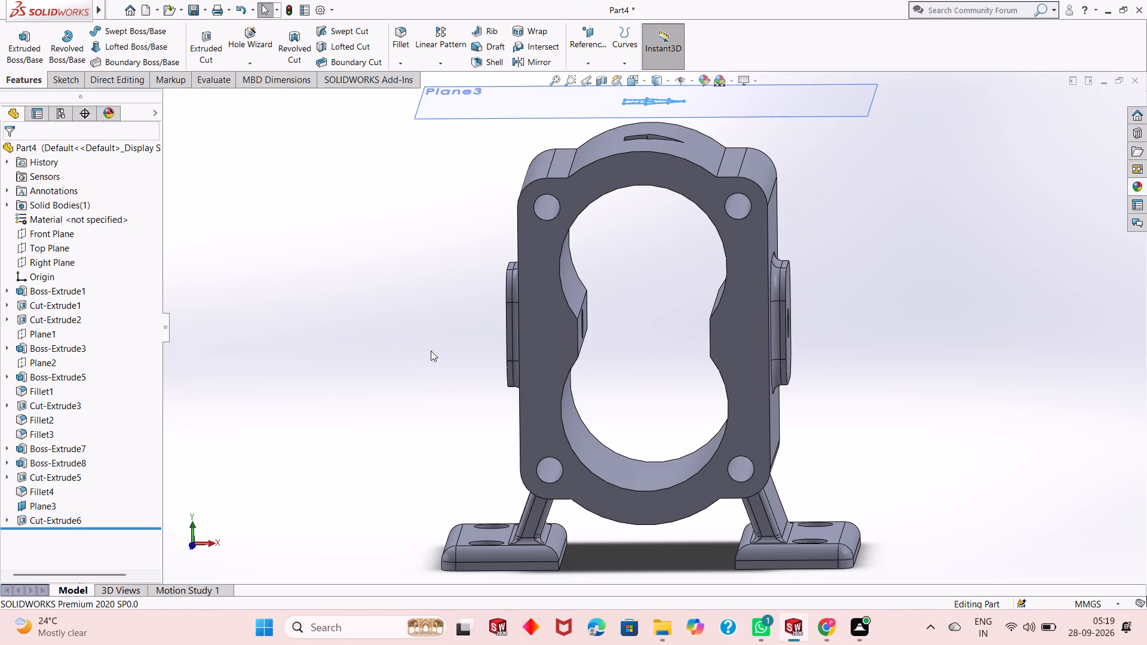
Hide the reference plane above the body that carries the arrow sketch.
scroll(431, 351, up, 1)
middle_drag(655, 279, 652, 396)
right_click(823, 149)
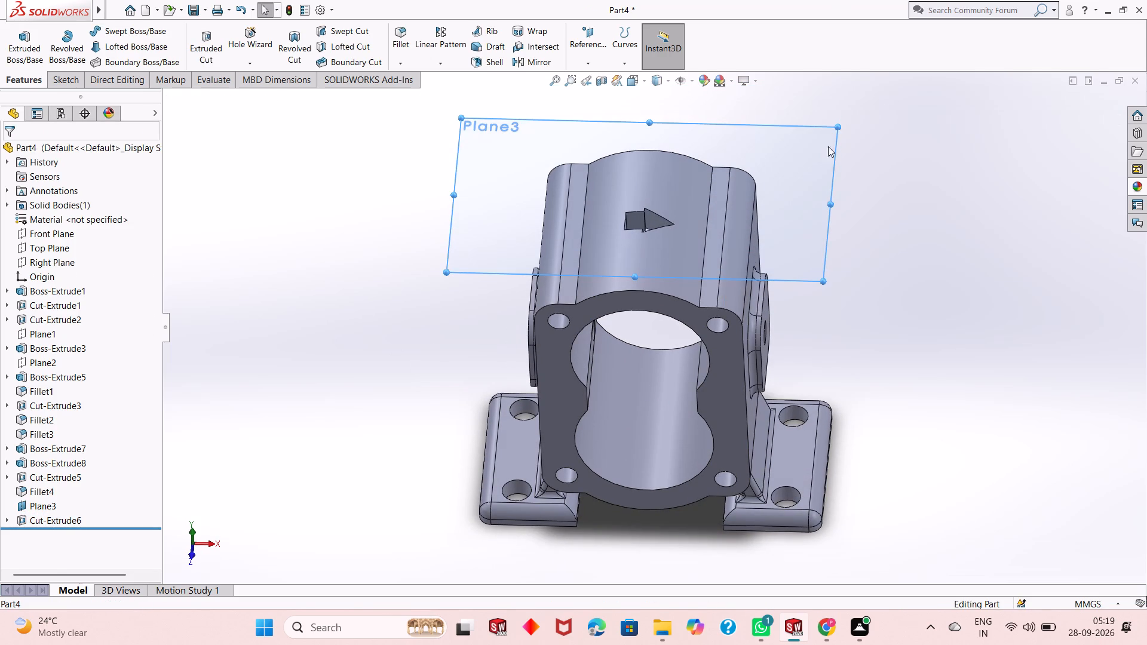
click(871, 128)
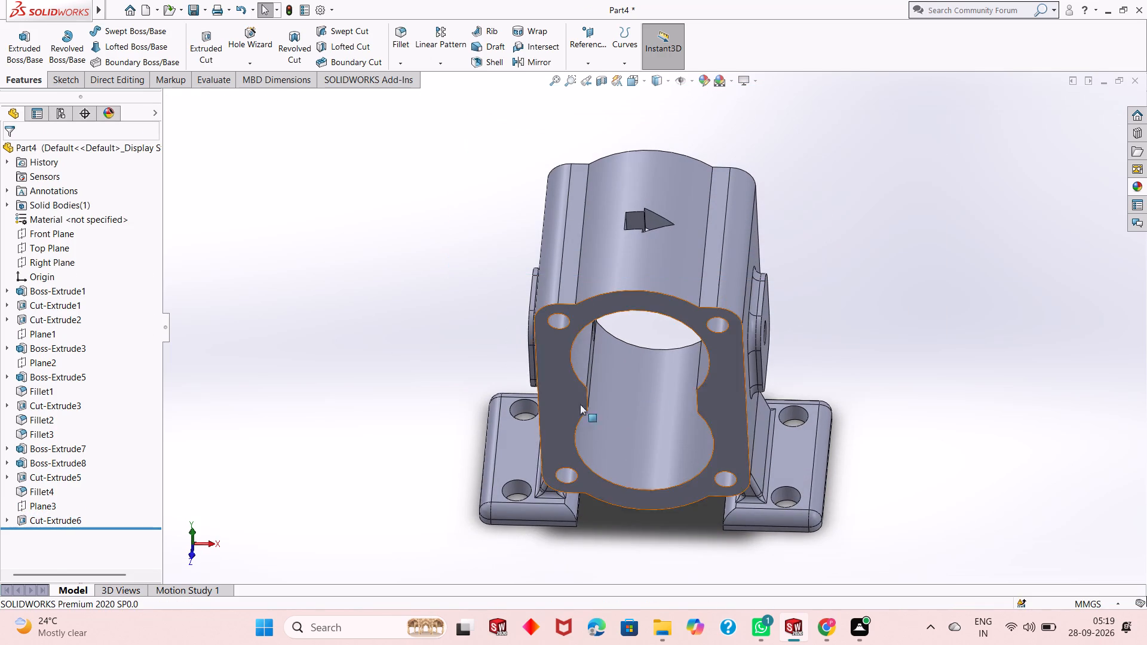
Colour the whole part light purple, with a red component of 195.
middle_drag(569, 414, 509, 306)
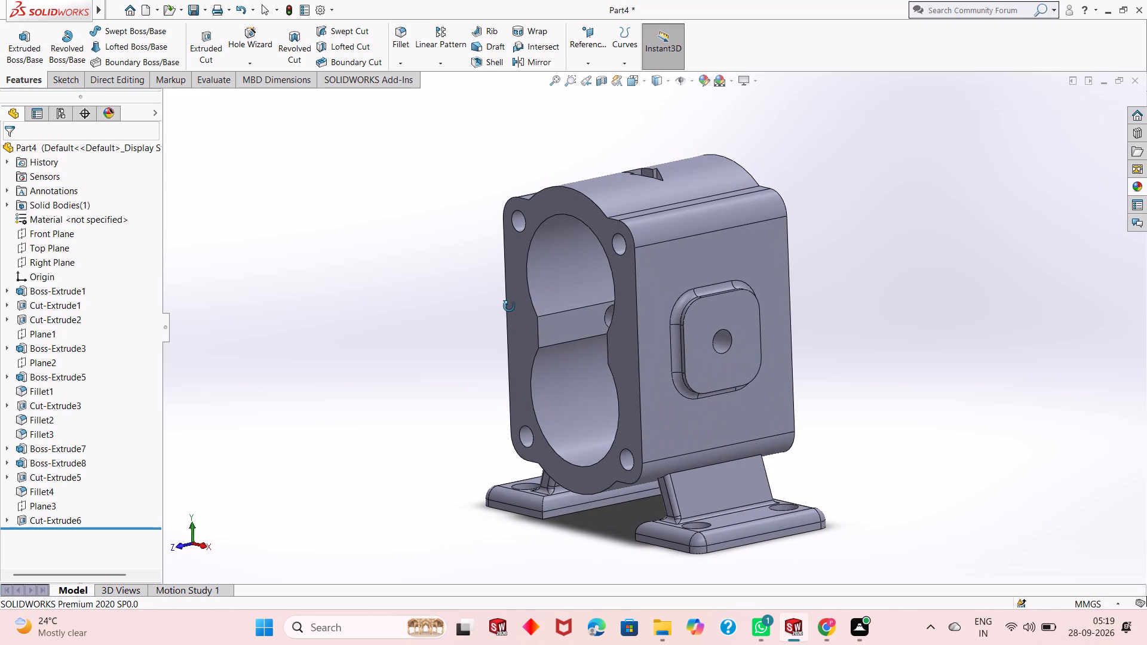
middle_drag(509, 306, 517, 321)
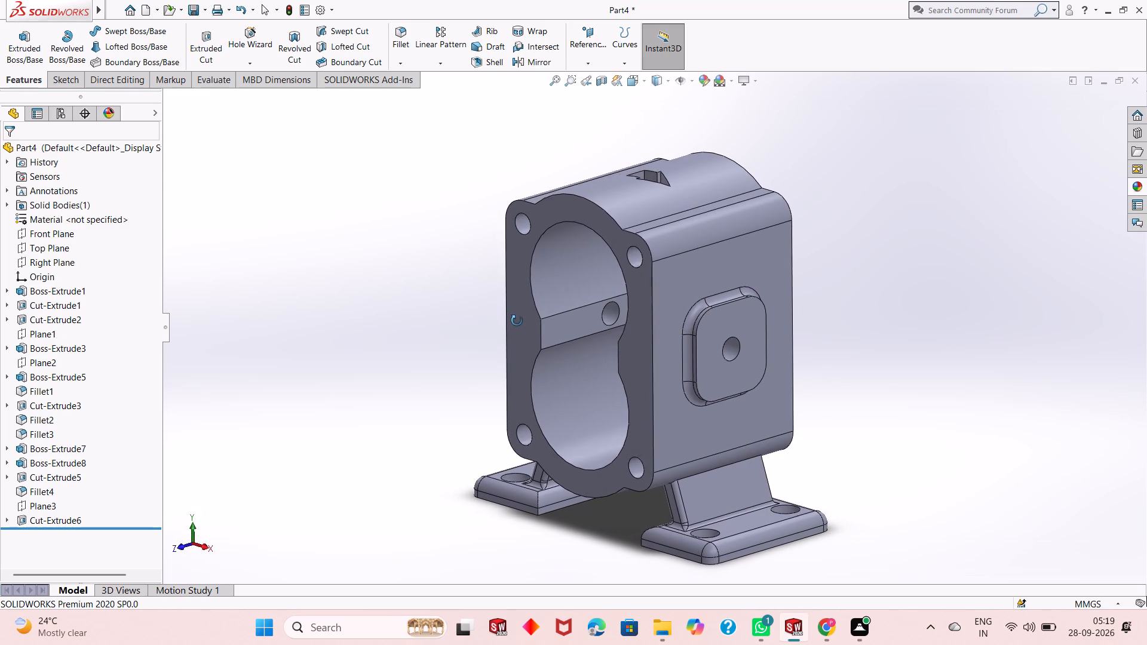
middle_drag(517, 321, 518, 322)
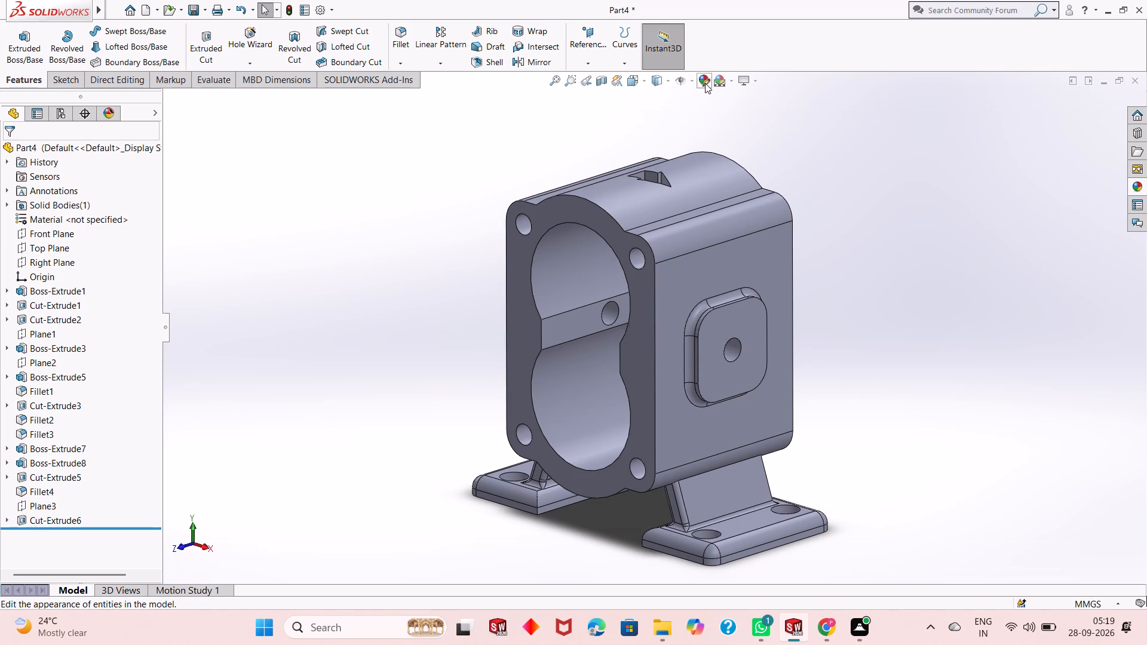
click(705, 83)
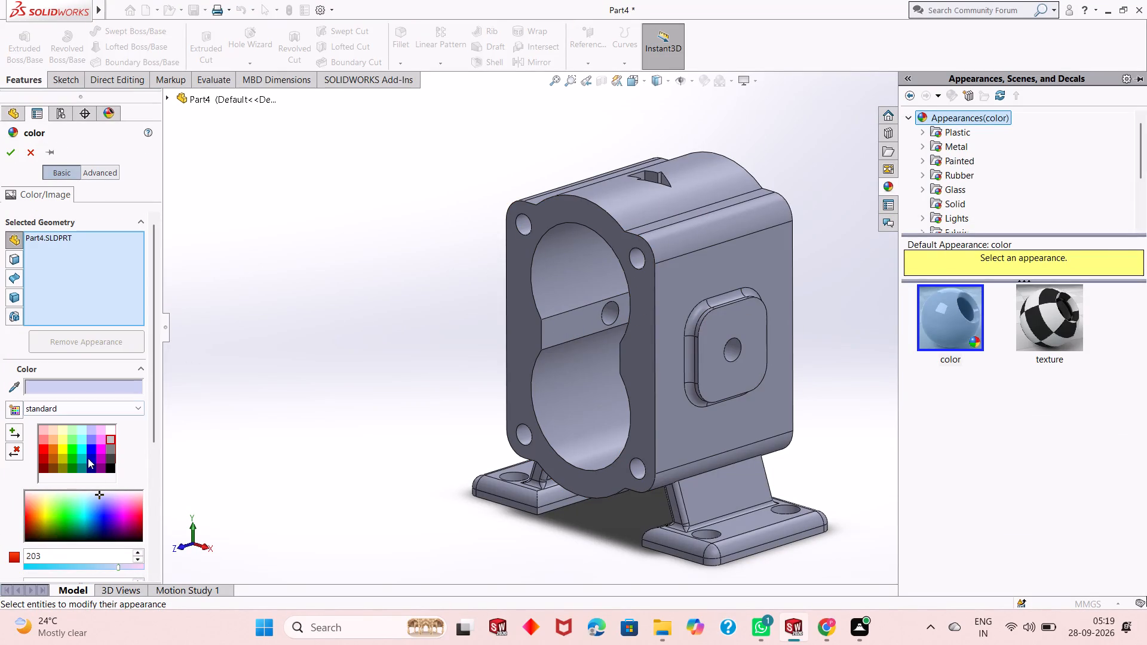
click(95, 438)
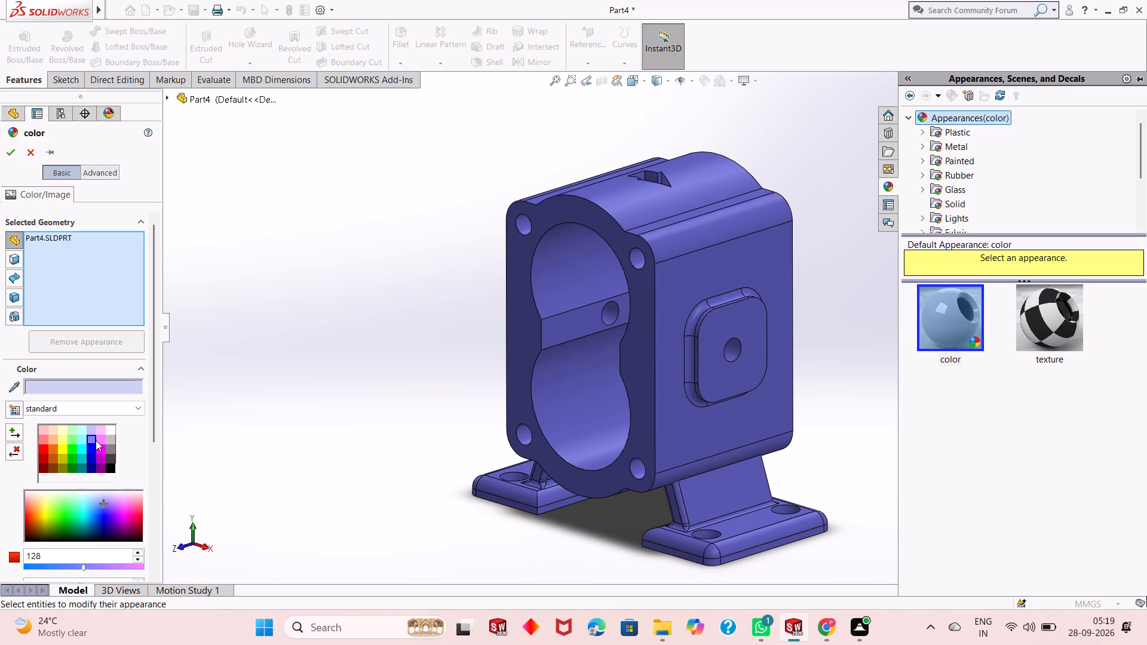
click(118, 511)
click(118, 500)
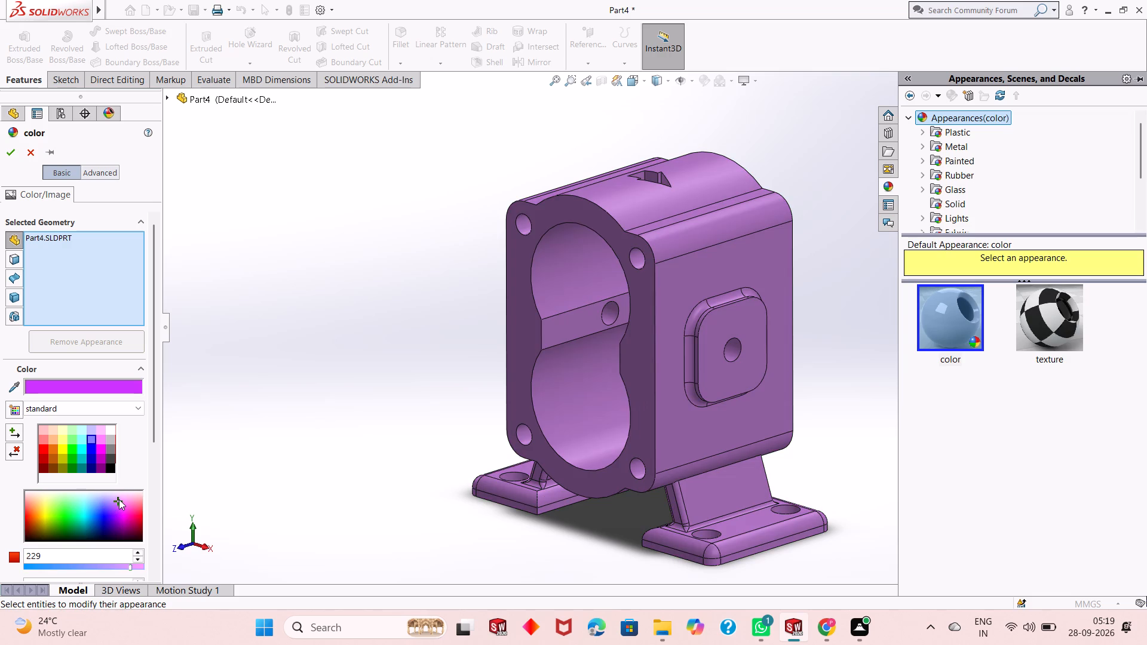
click(119, 499)
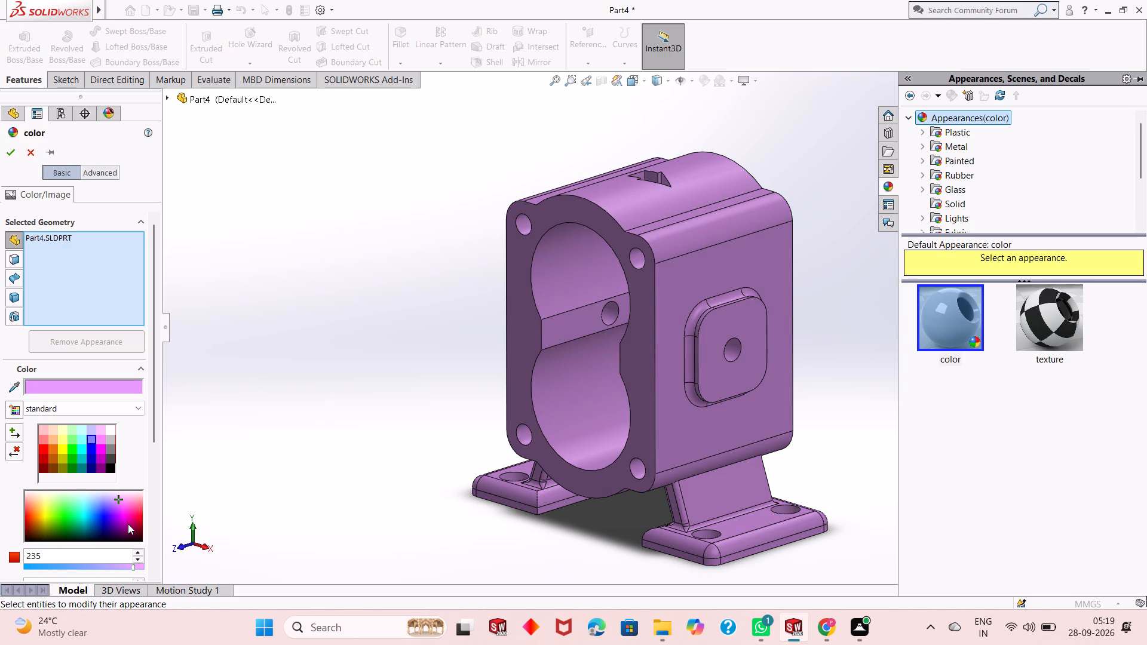
click(115, 517)
click(114, 506)
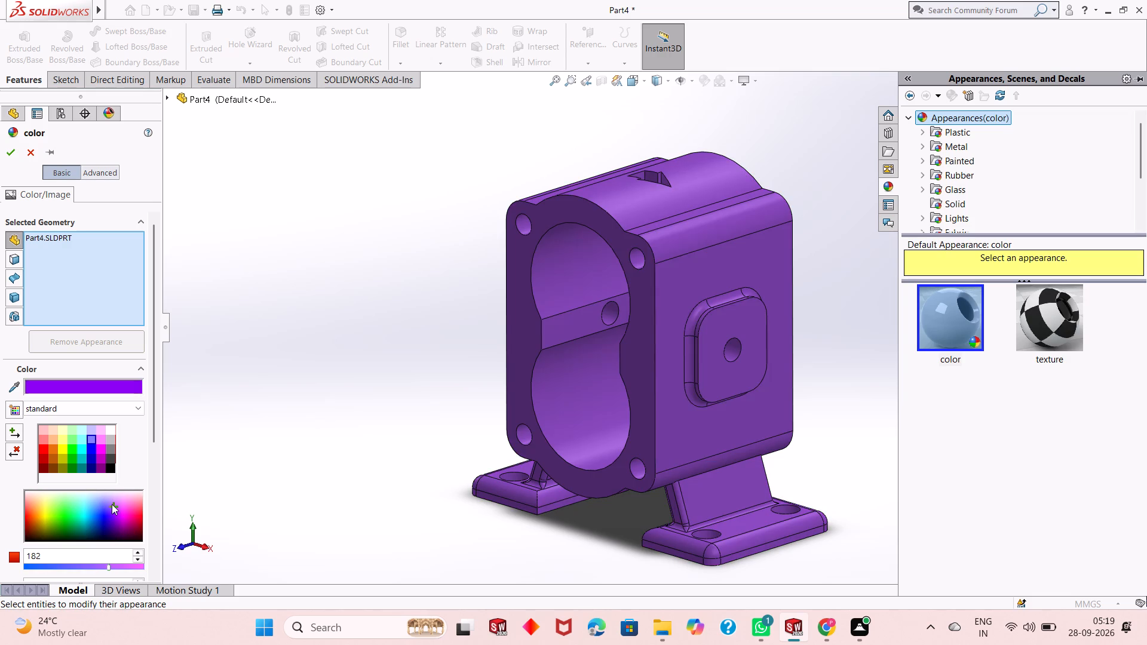
click(112, 504)
click(109, 499)
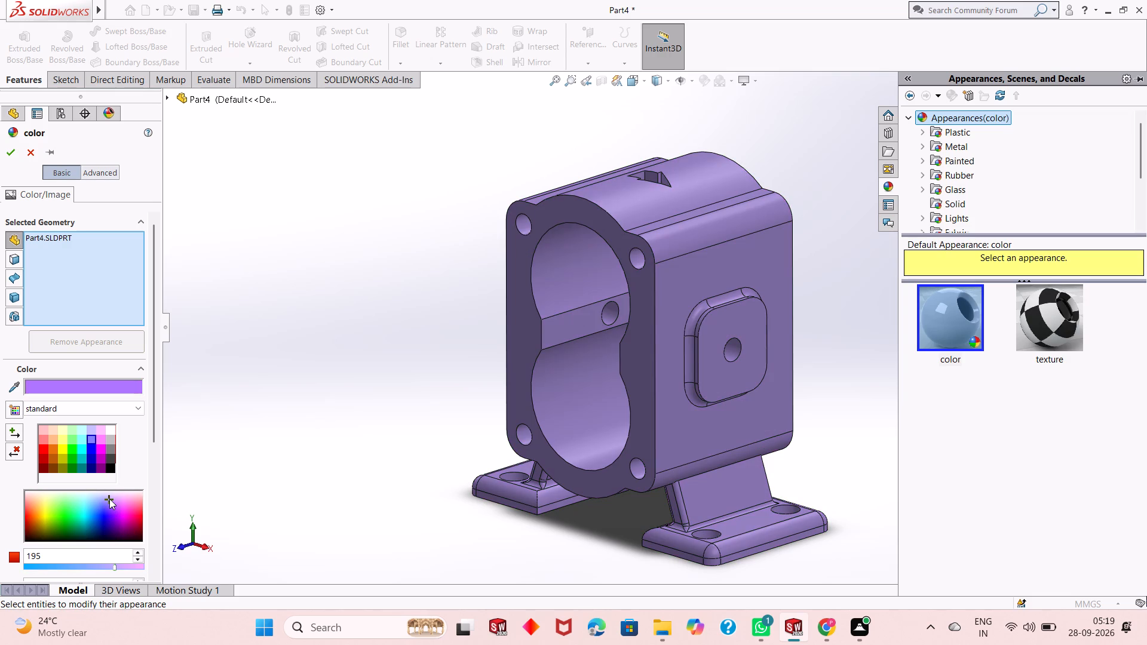
click(11, 155)
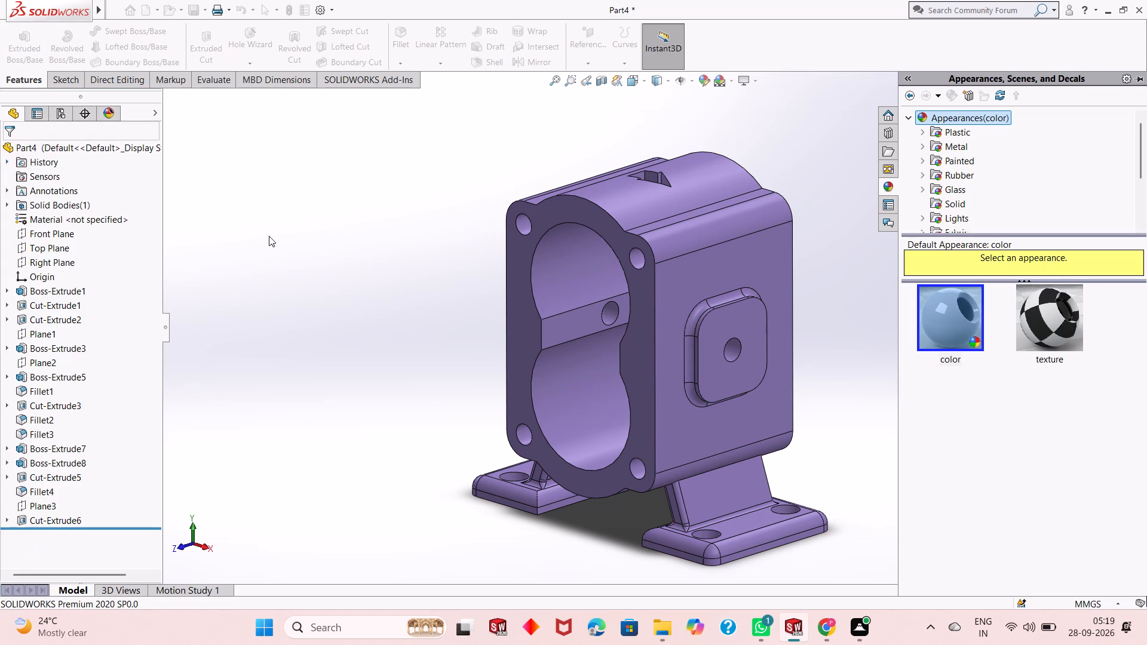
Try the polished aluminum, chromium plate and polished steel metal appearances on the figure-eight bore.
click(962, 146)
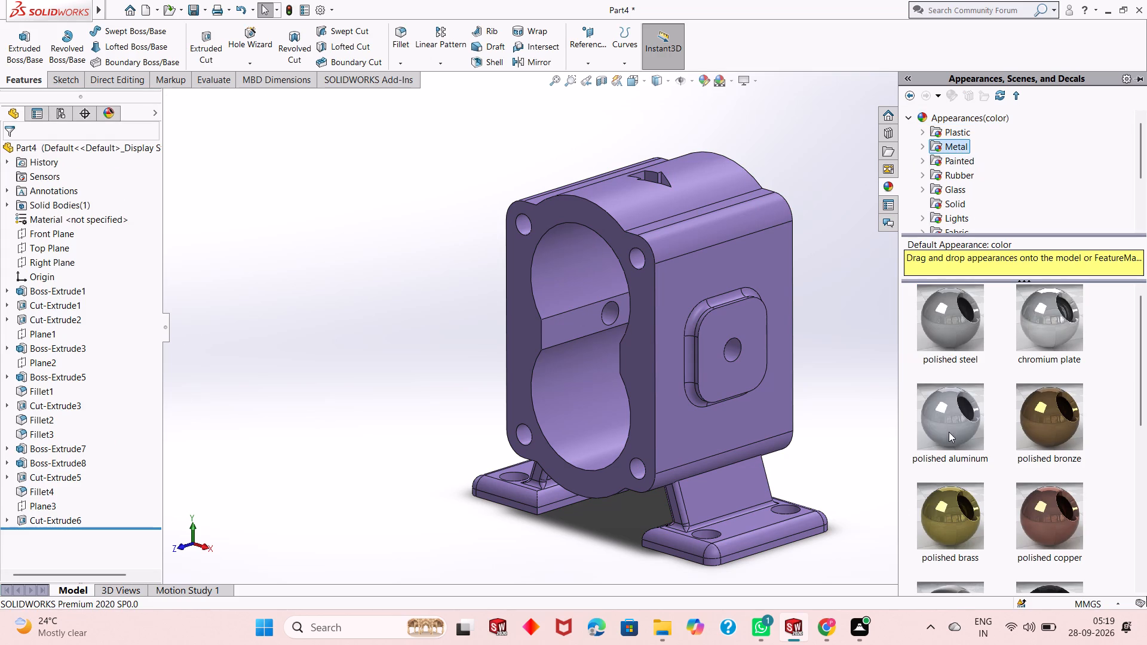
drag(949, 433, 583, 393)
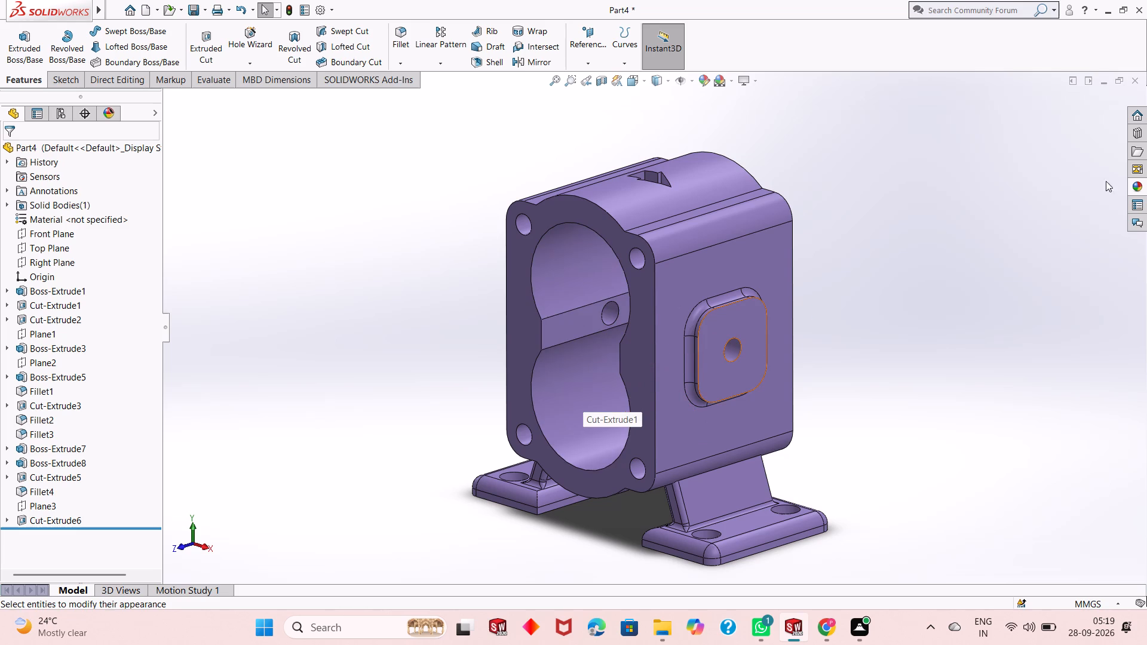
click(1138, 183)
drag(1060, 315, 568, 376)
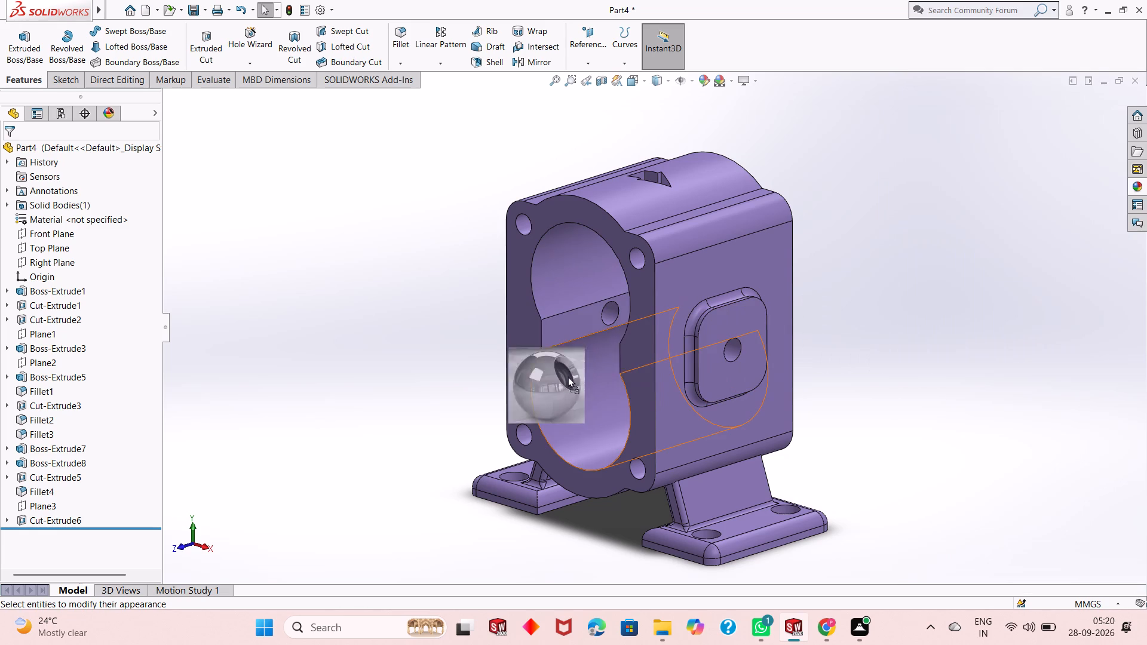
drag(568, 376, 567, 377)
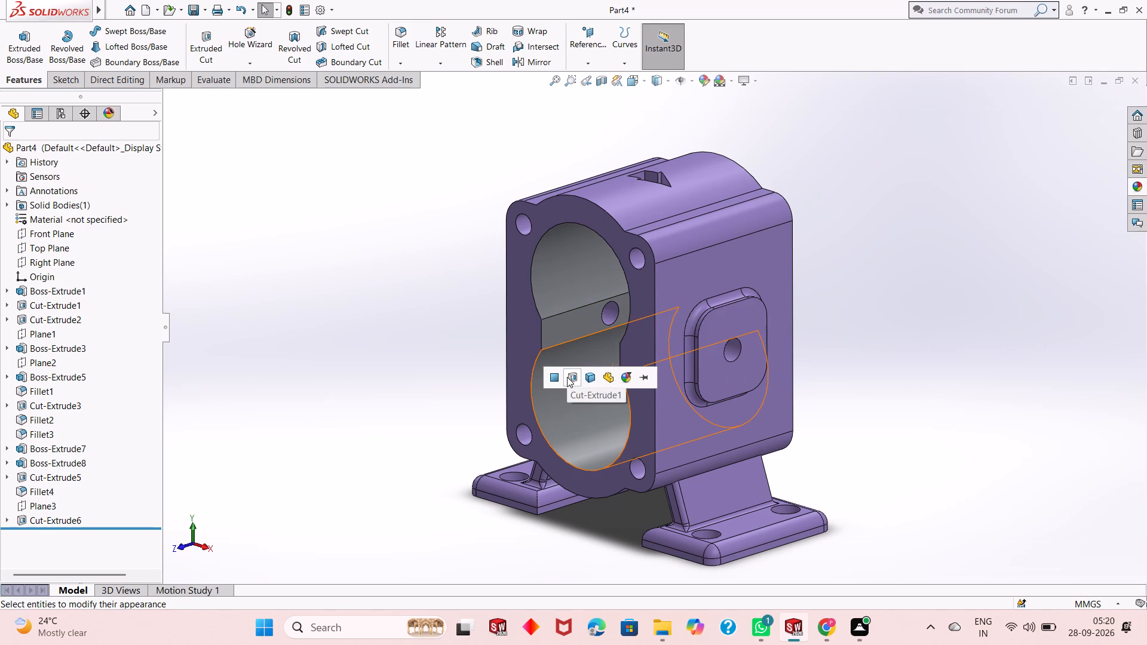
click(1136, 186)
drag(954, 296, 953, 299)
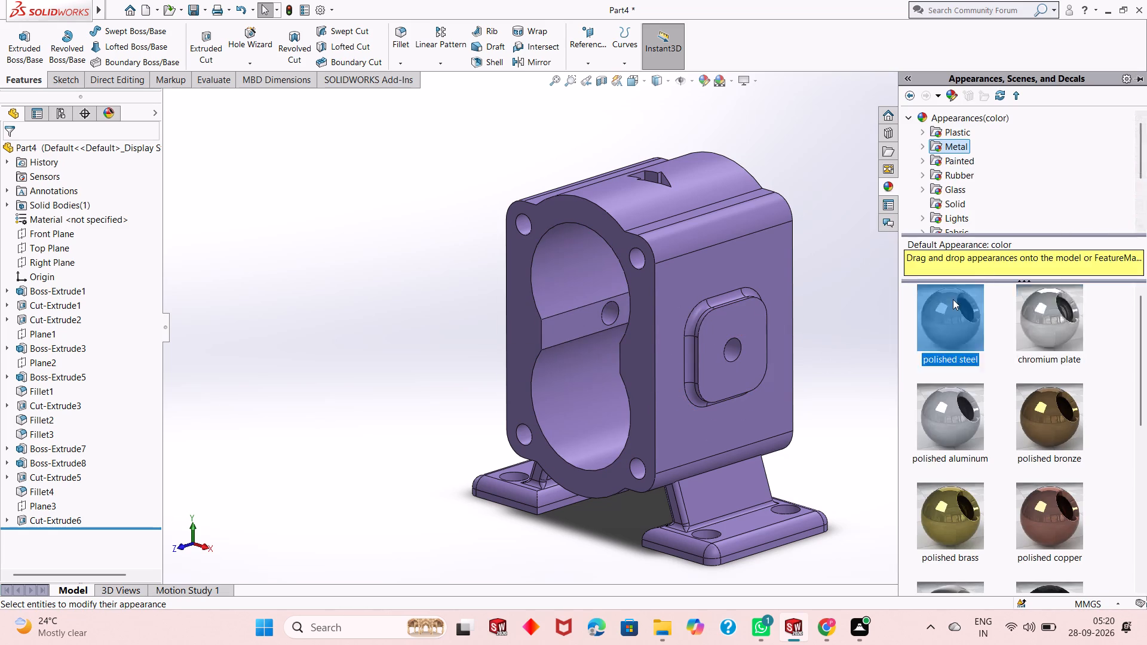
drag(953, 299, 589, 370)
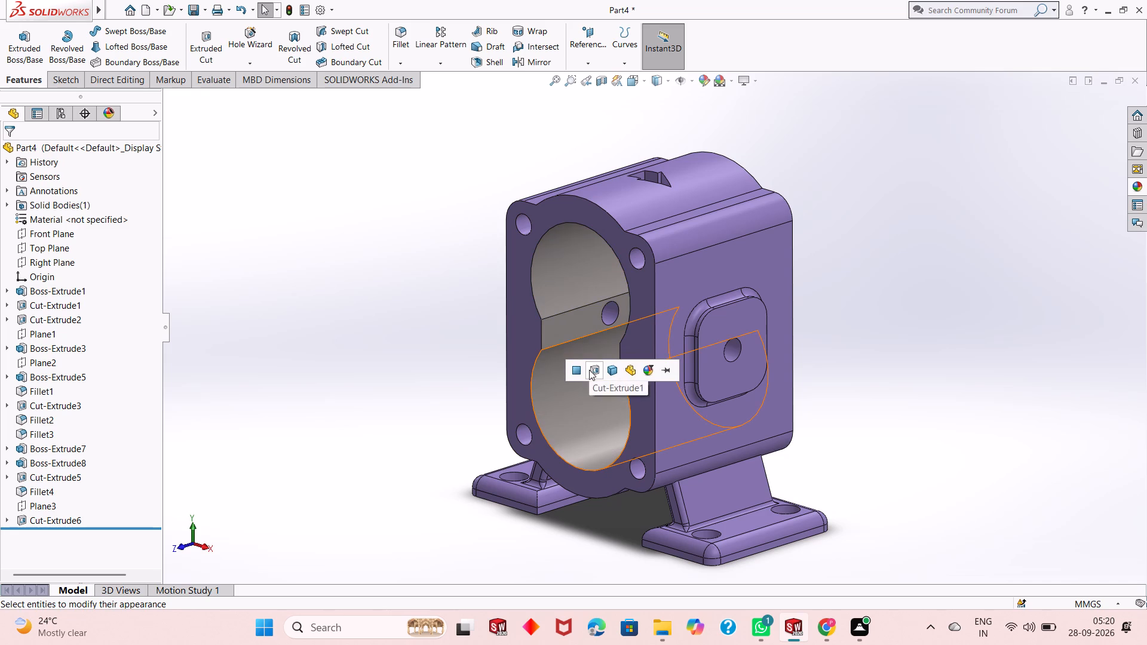
Apply the chromium plate metal appearance to the whole figure-eight bore cut feature.
click(1136, 190)
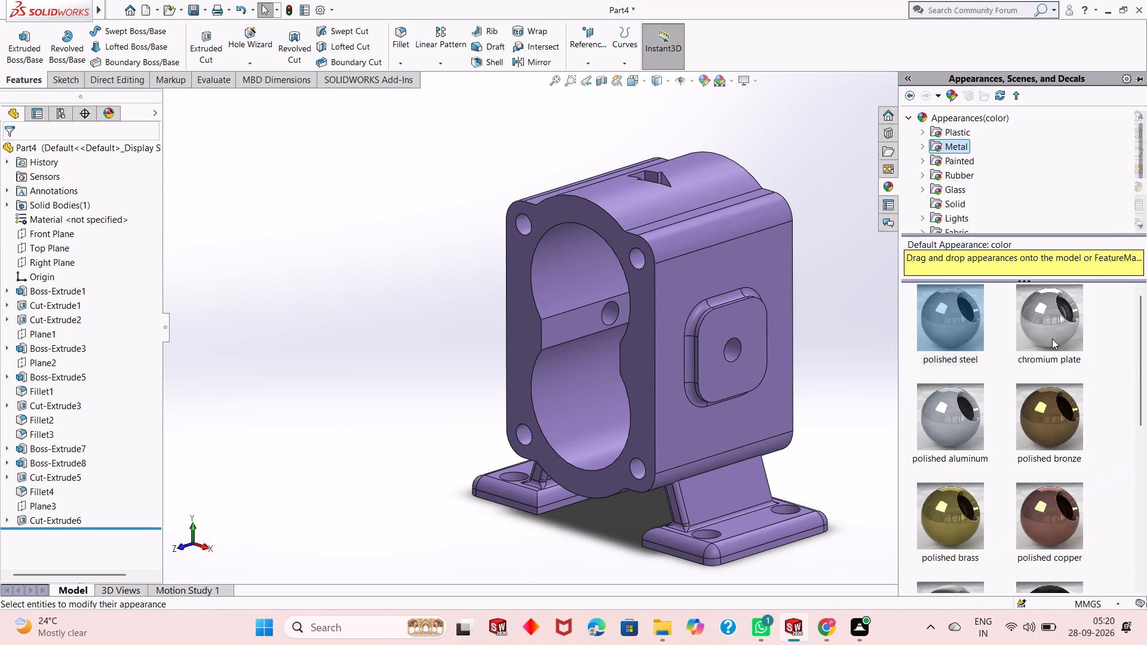
drag(1053, 337, 591, 394)
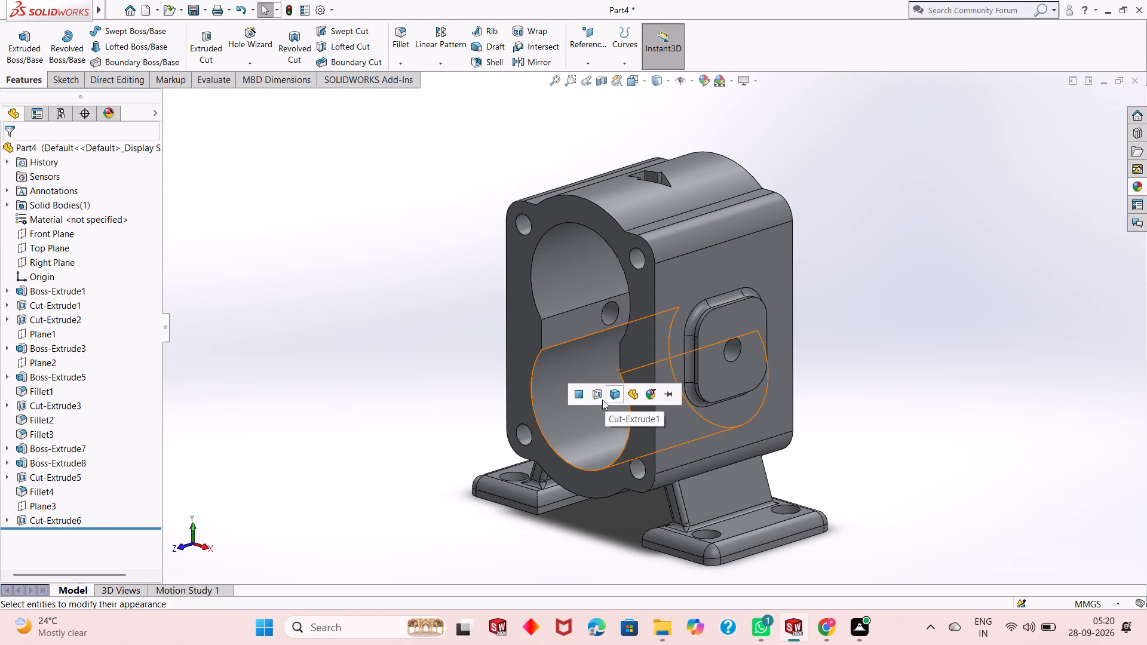
click(601, 400)
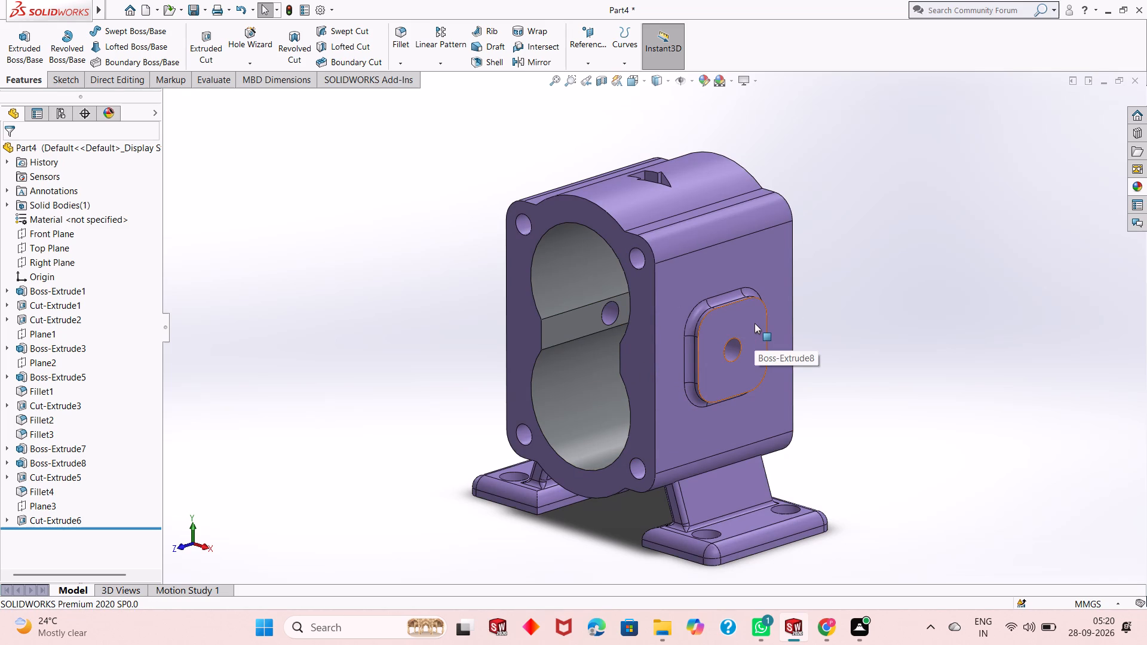
Apply the chromium plate appearance to the cut feature of the four corner holes in the body's end face.
click(1142, 186)
drag(1041, 335, 513, 246)
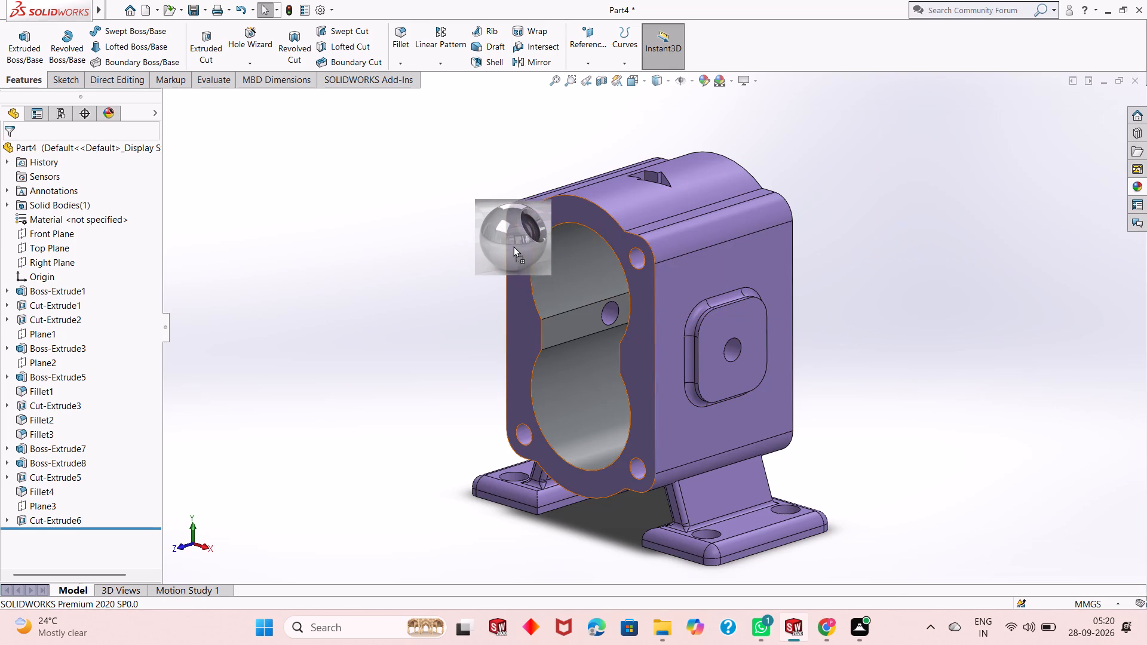
drag(513, 246, 524, 229)
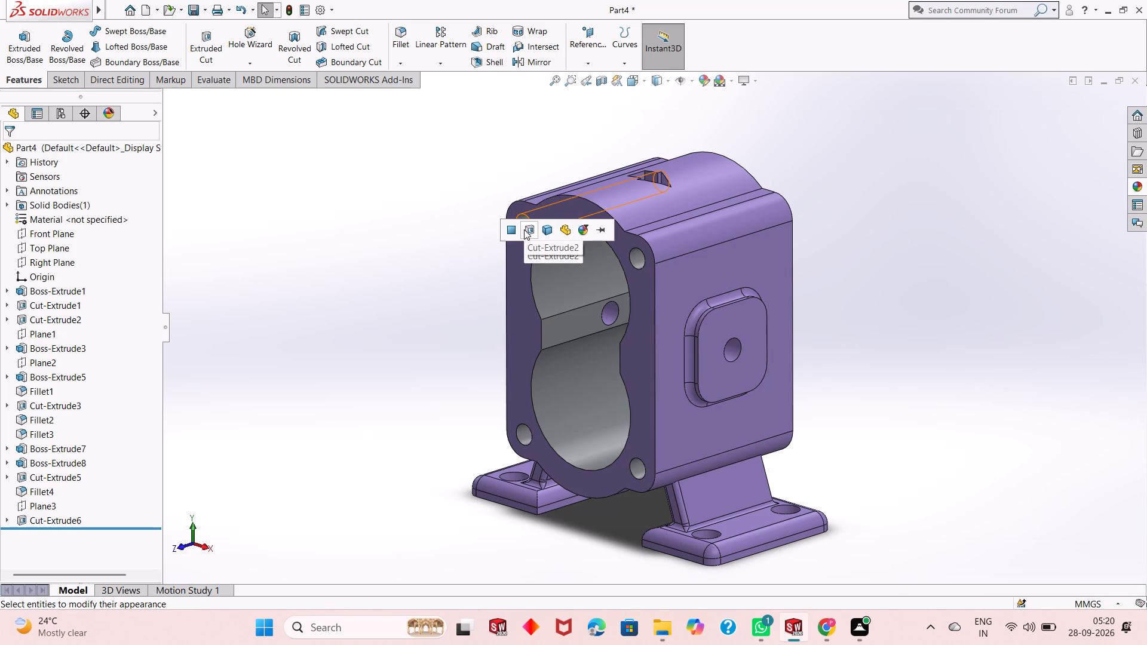
click(524, 229)
Apply the chromium plate appearance to the cut feature of the hole through the side bosses.
click(1137, 184)
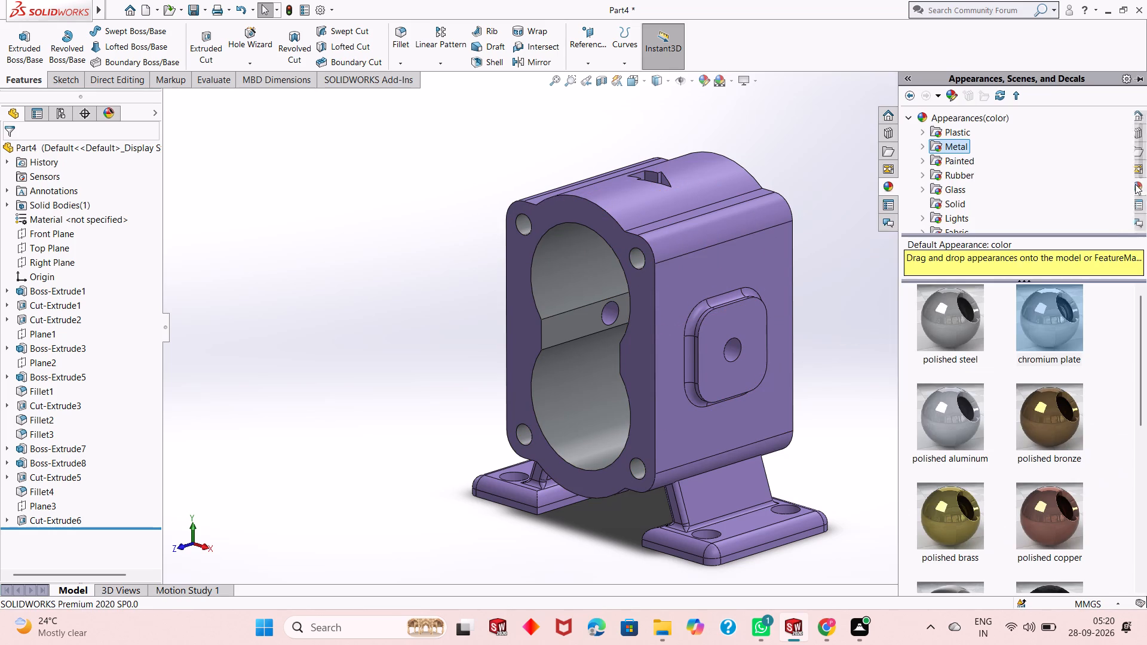
drag(1058, 305, 751, 325)
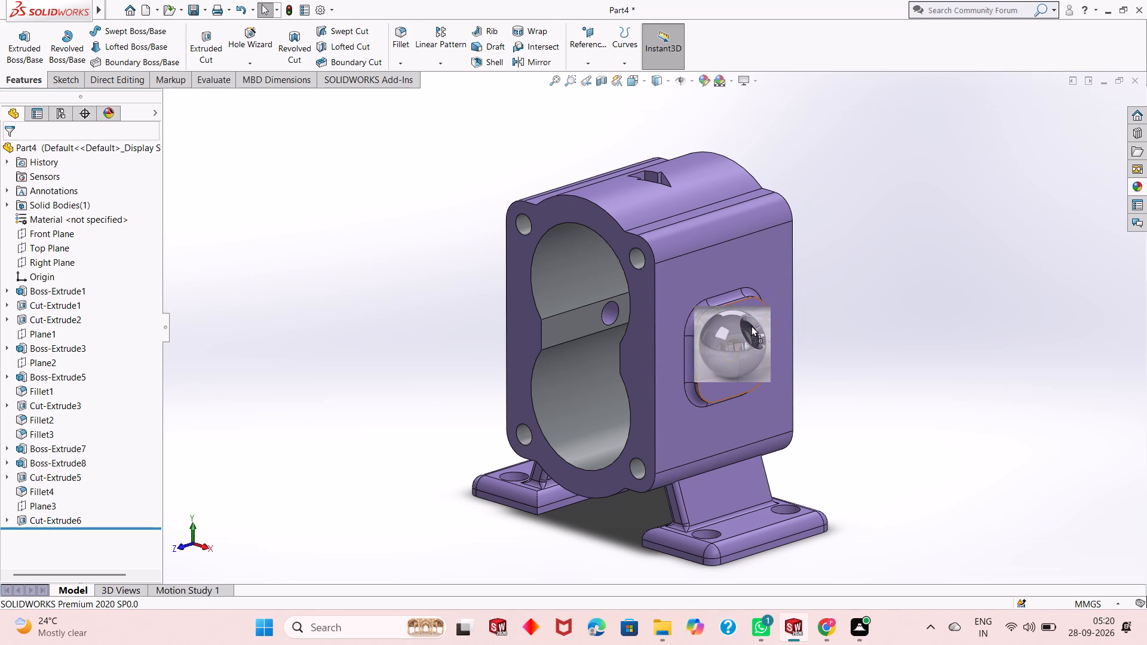
drag(751, 325, 734, 362)
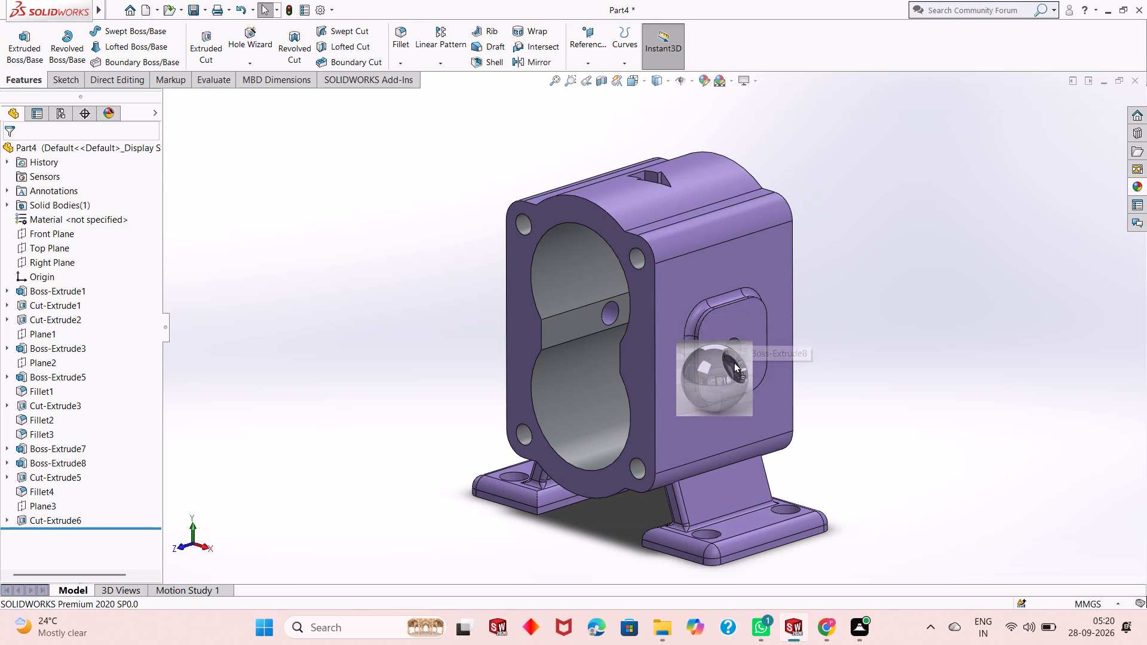
drag(734, 362, 735, 345)
click(735, 345)
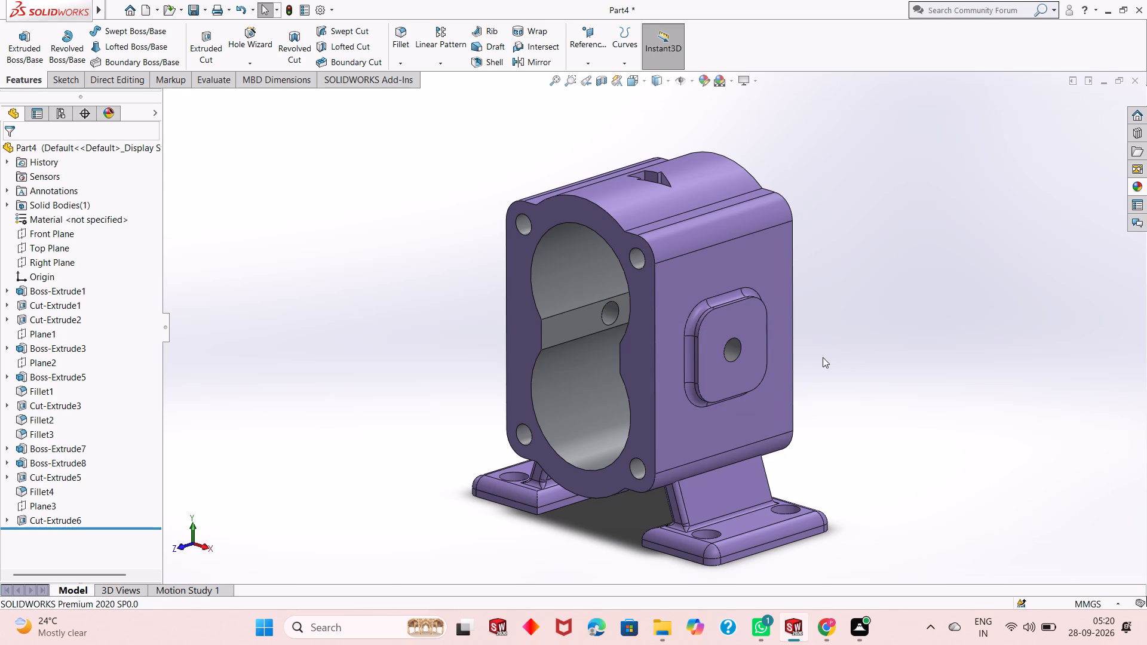
Apply the chromium plate appearance to the arrow-shaped cut feature on top of the body.
middle_drag(775, 379, 775, 443)
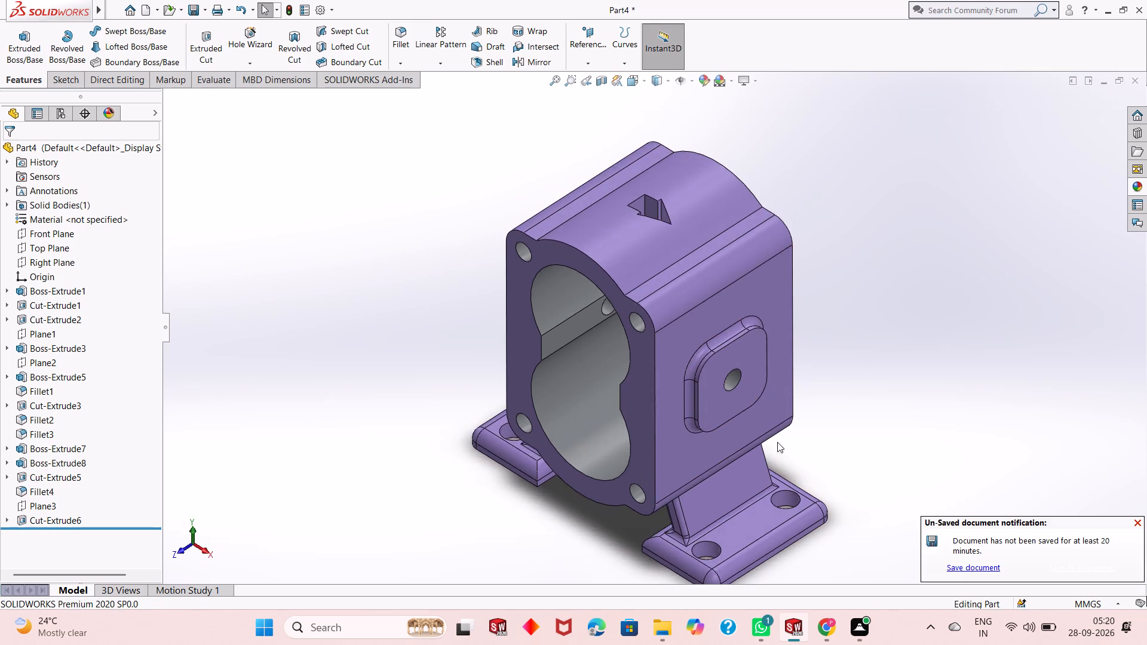
scroll(775, 443, up, 1)
click(1137, 186)
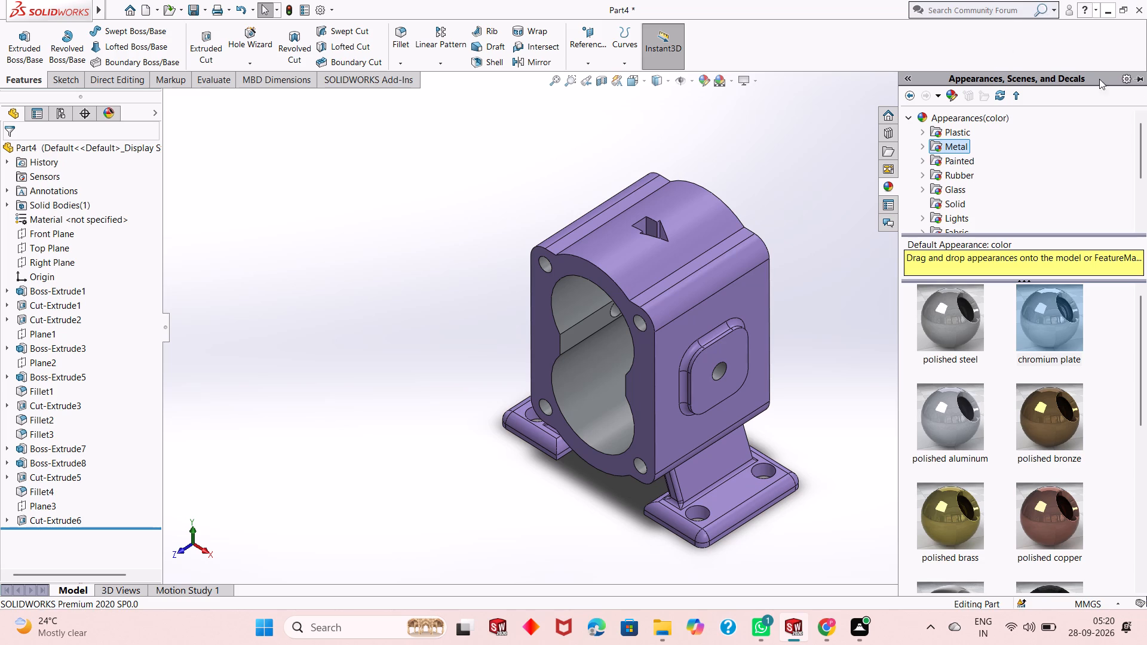
drag(1065, 330, 634, 225)
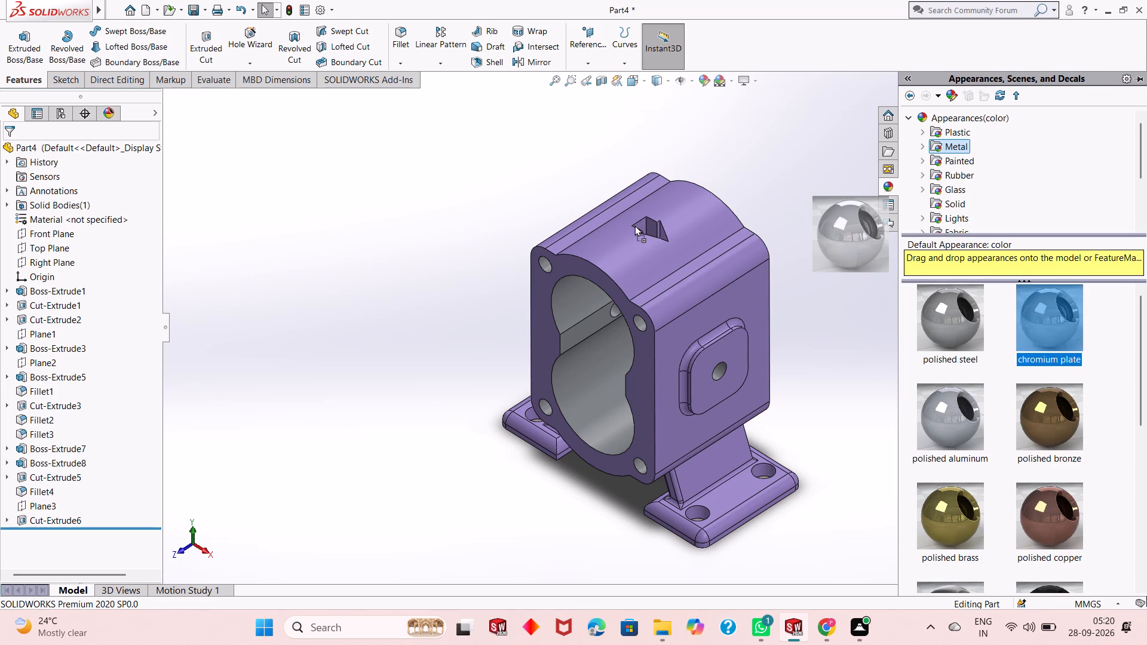
drag(634, 225, 654, 225)
click(654, 225)
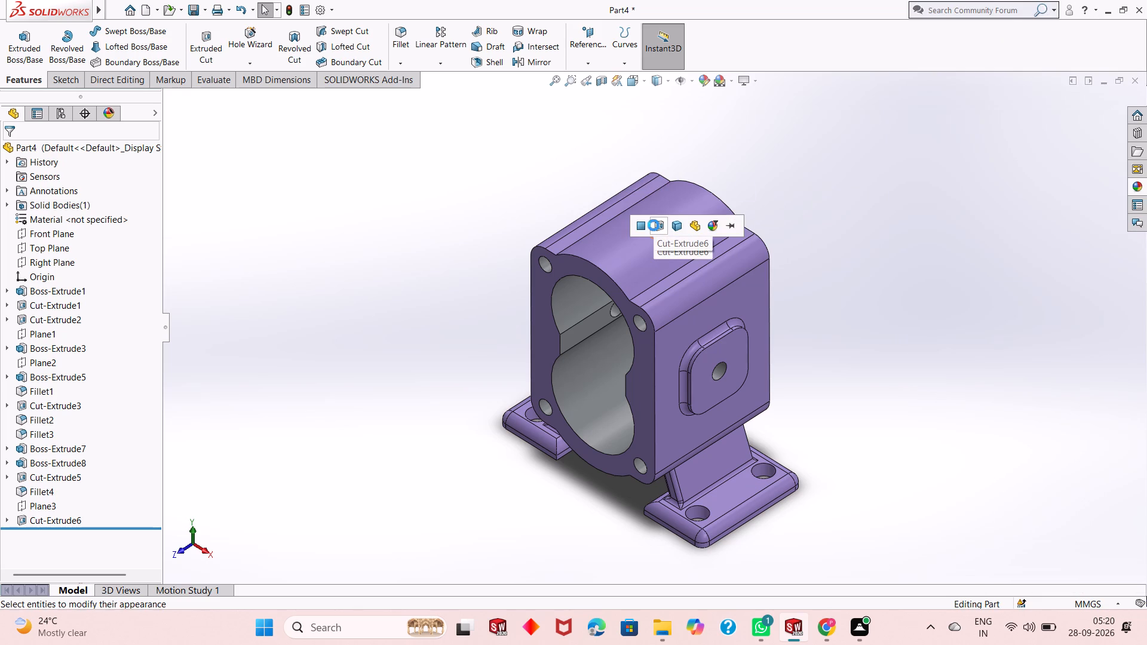
Apply the chromium plate appearance to the cut feature of the mounting holes in the feet.
click(1131, 186)
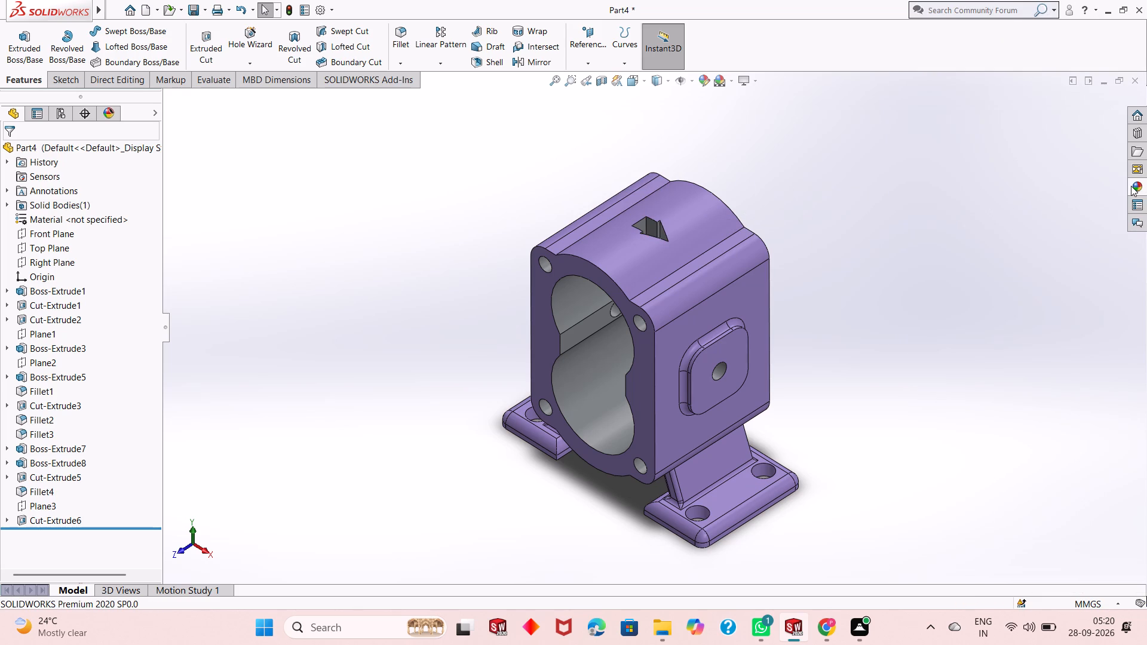
drag(1054, 327, 776, 475)
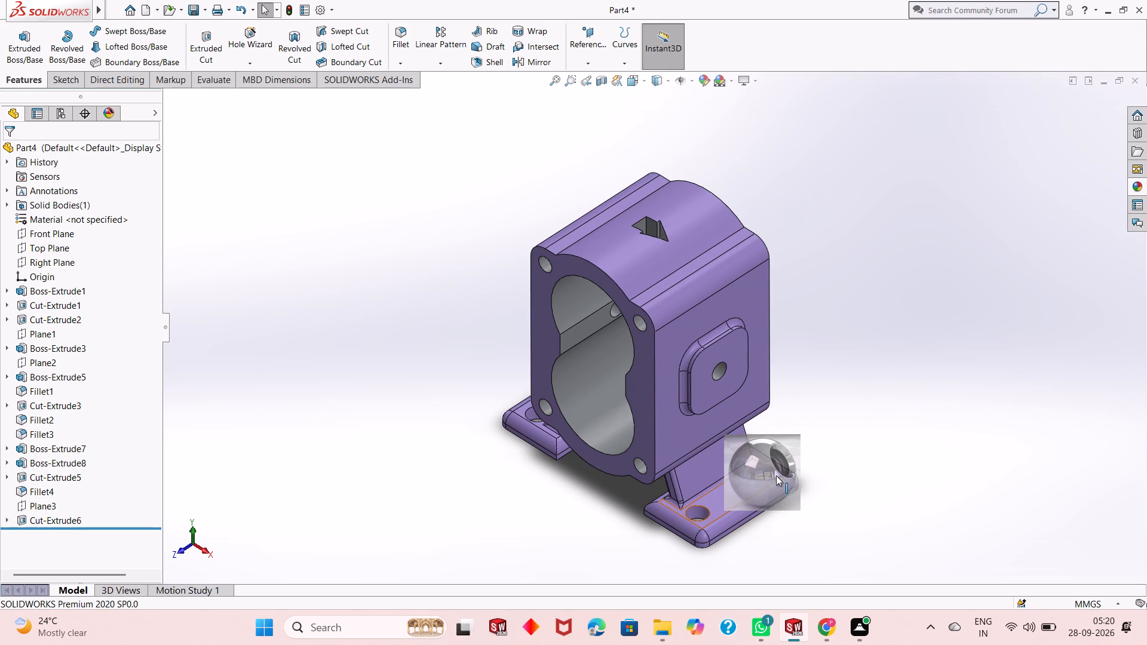
drag(776, 475, 770, 473)
click(770, 473)
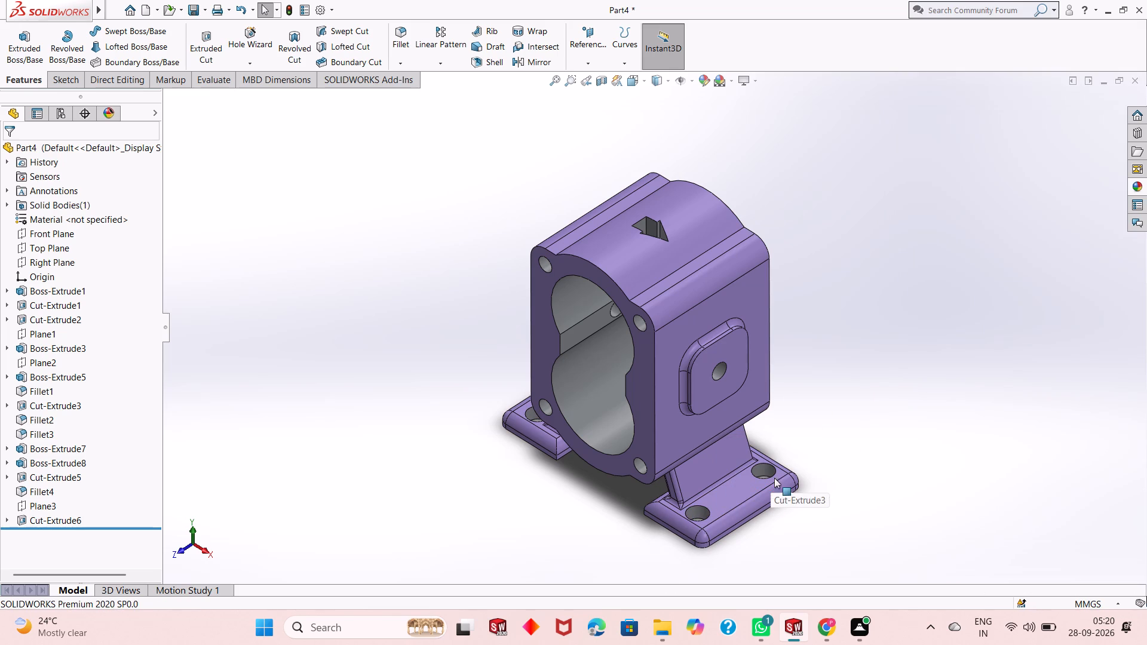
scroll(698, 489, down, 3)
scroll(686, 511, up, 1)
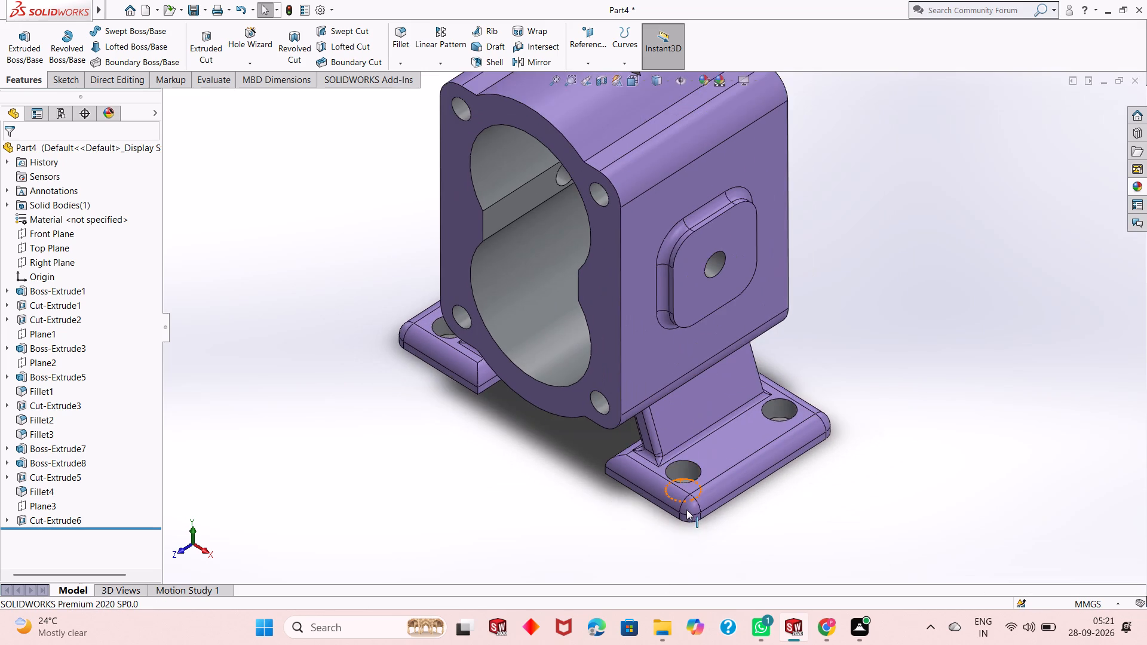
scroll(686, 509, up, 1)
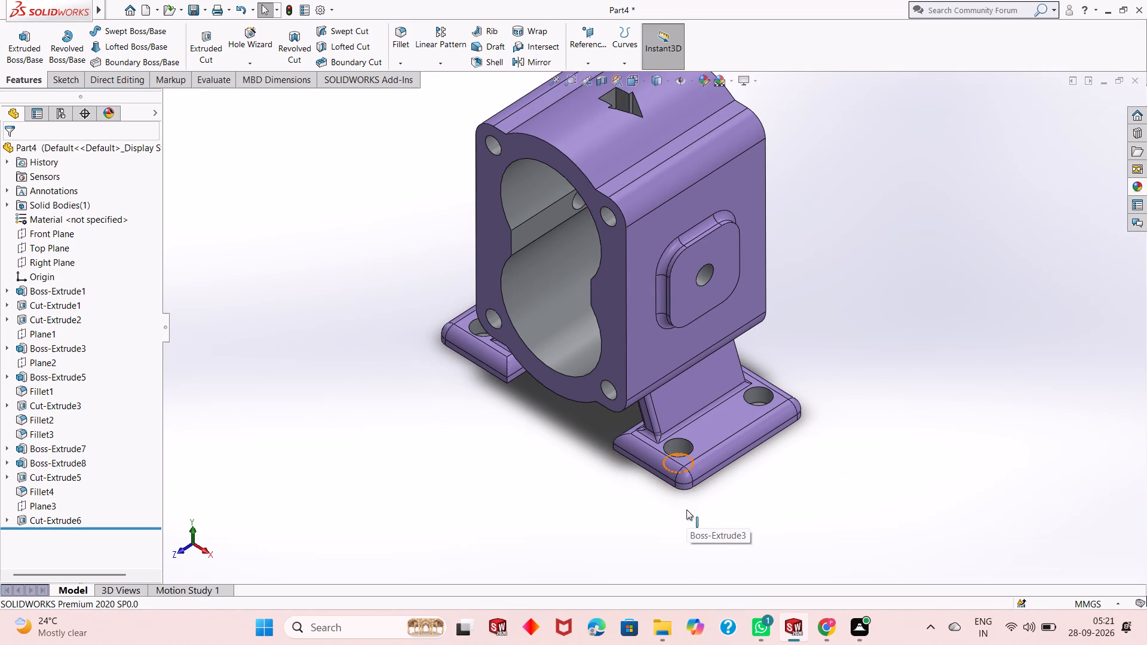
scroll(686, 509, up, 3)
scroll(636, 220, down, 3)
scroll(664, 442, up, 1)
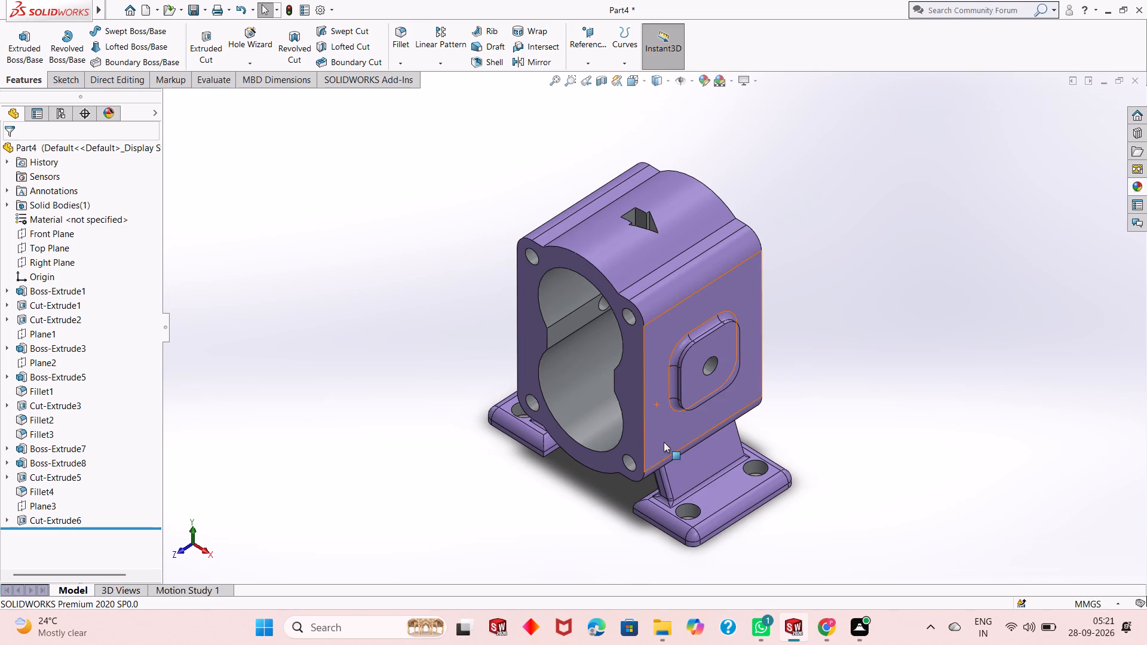
Save the part in the Downloads folder under the file name Valve casing.
scroll(699, 321, down, 2)
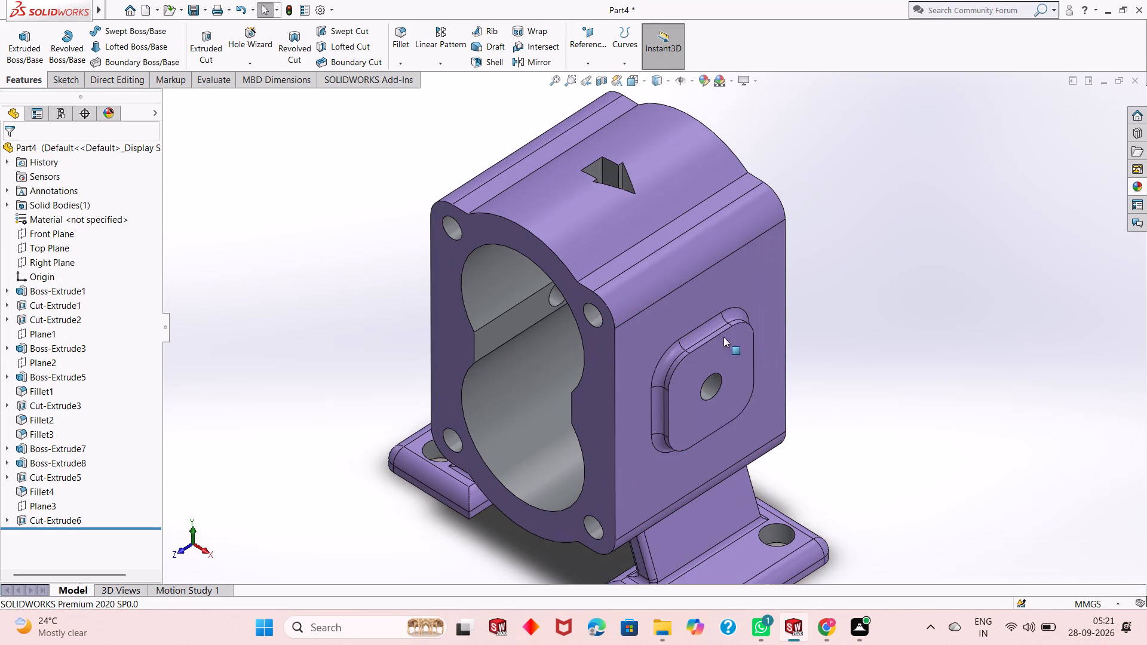
scroll(688, 370, up, 2)
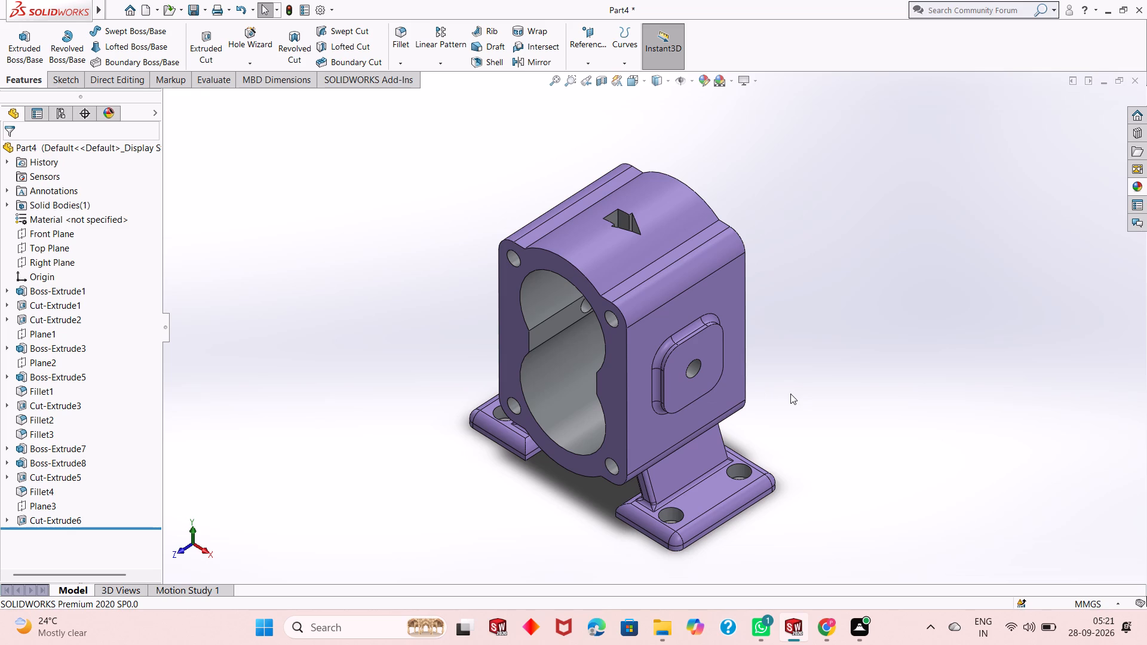
key(ctrl+s)
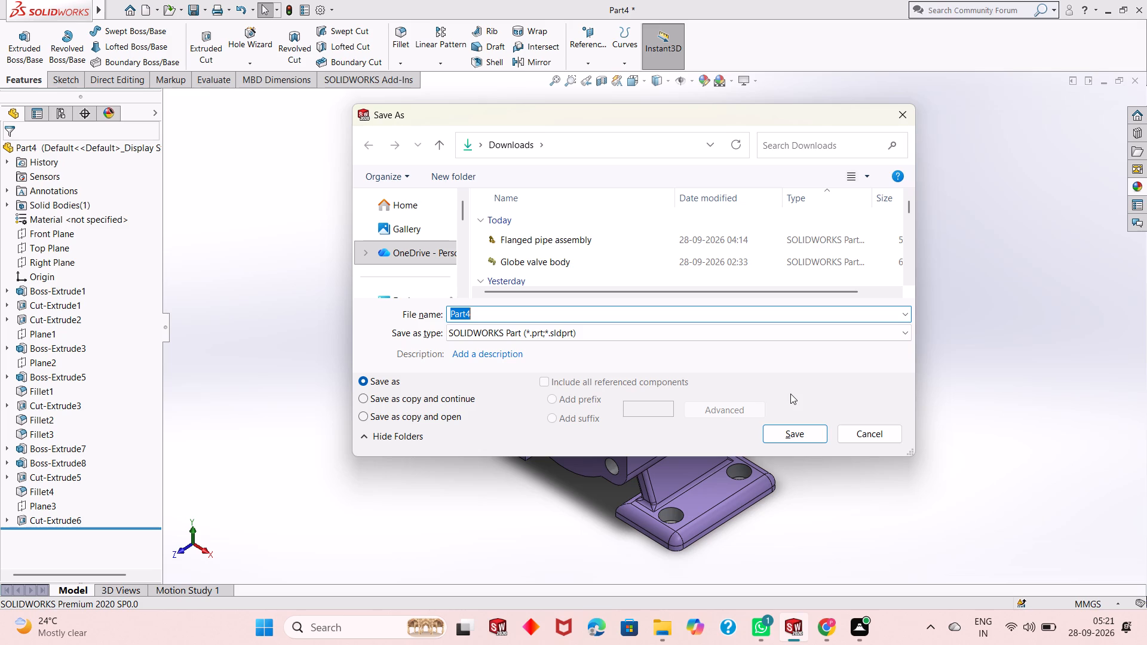
text(Valve)
key(space)
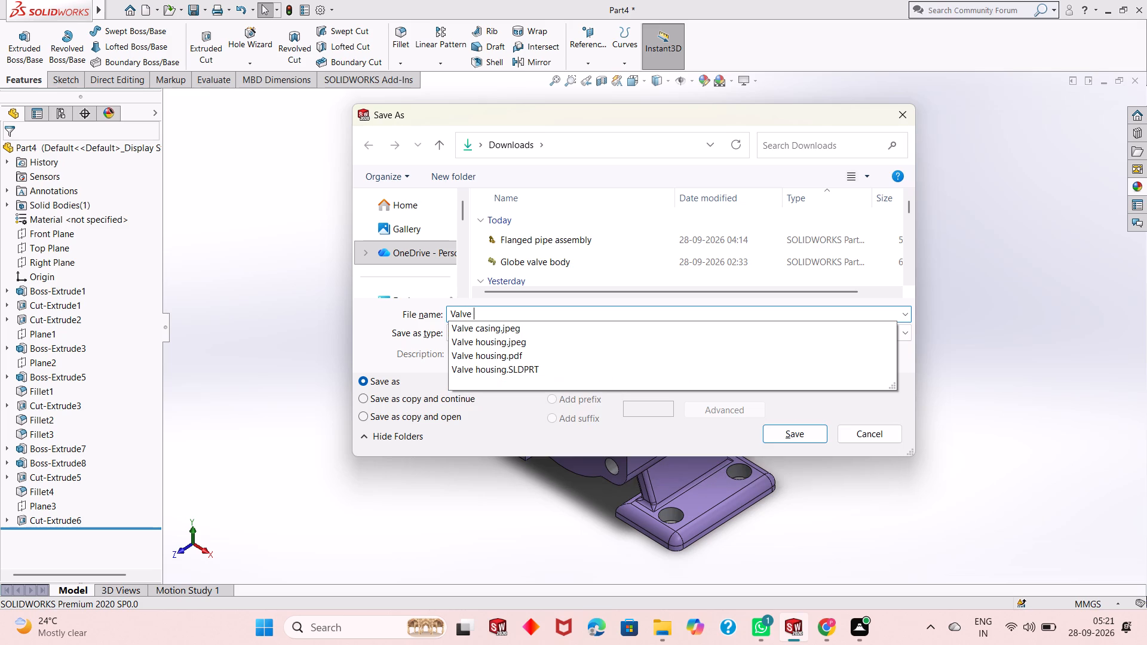
text(casing)
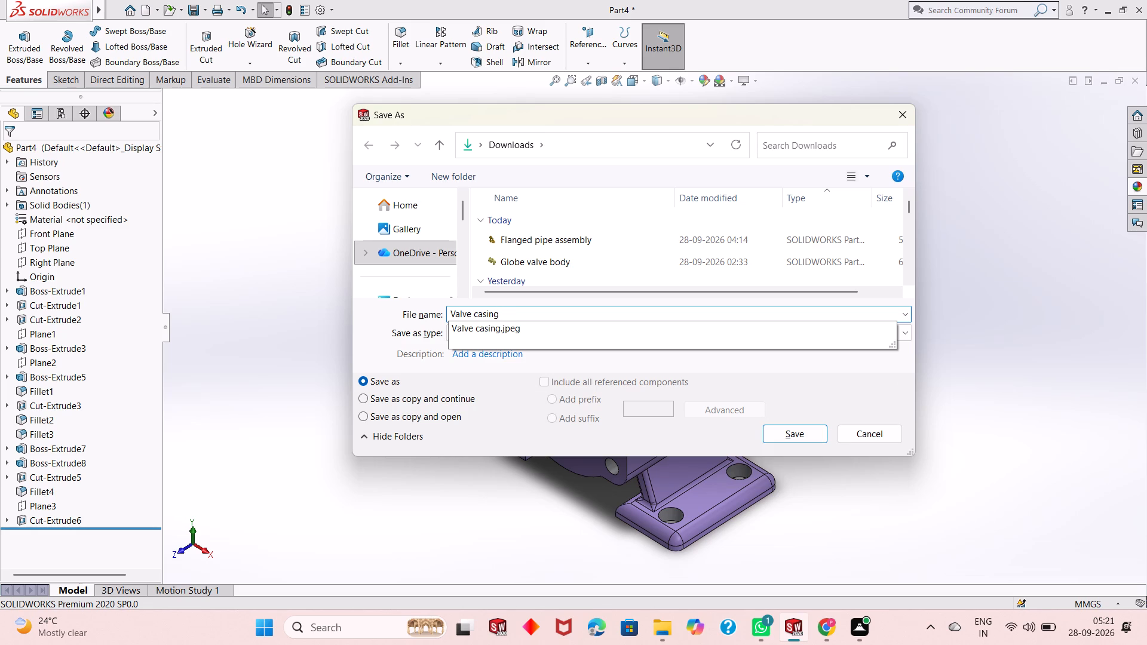
key(Return)
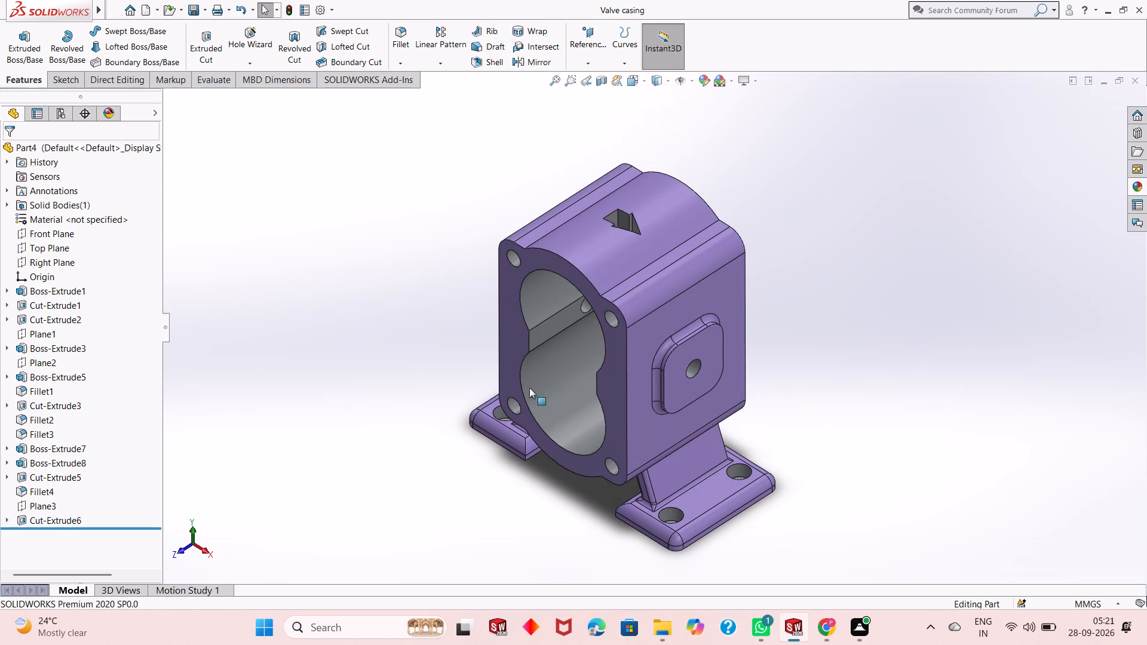
Save the Valve casing part again under its existing name.
scroll(603, 391, up, 2)
scroll(640, 339, down, 1)
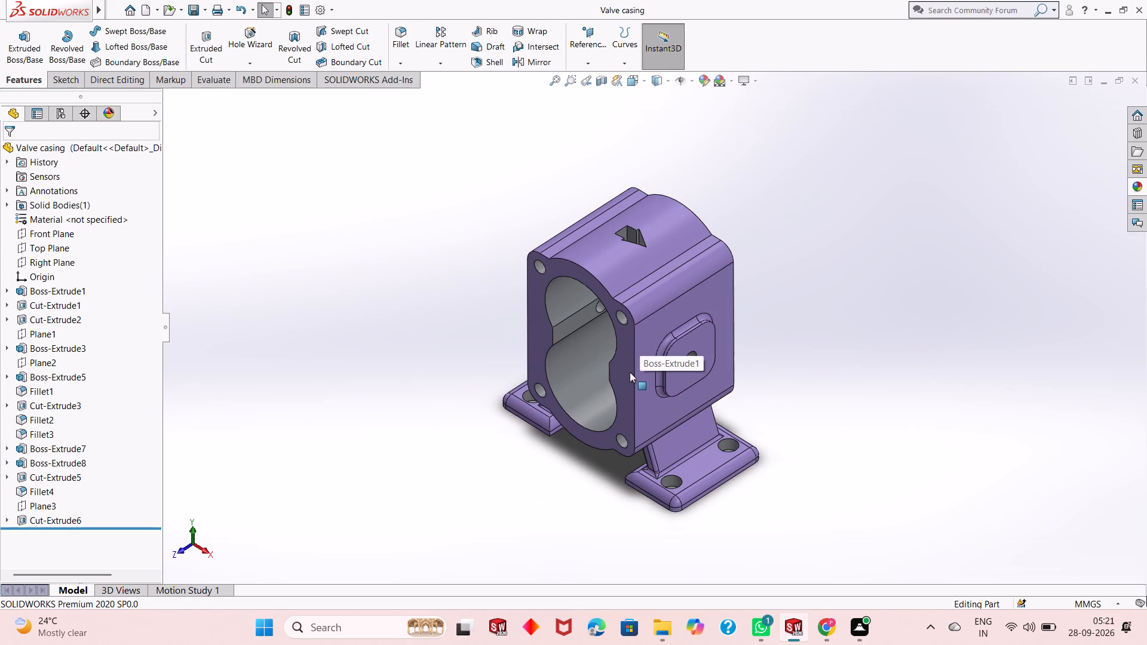
scroll(630, 372, down, 1)
key(ctrl+s)
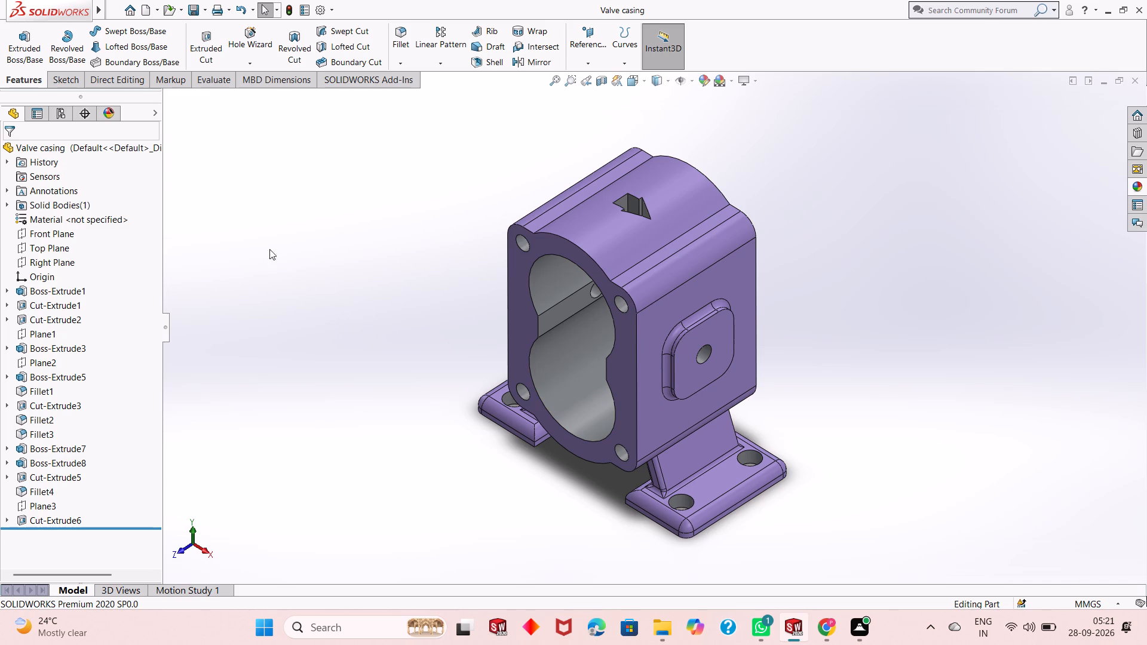
Save a copy of the Valve casing part in Adobe Portable Document Format (*.pdf) in the Downloads folder.
click(208, 7)
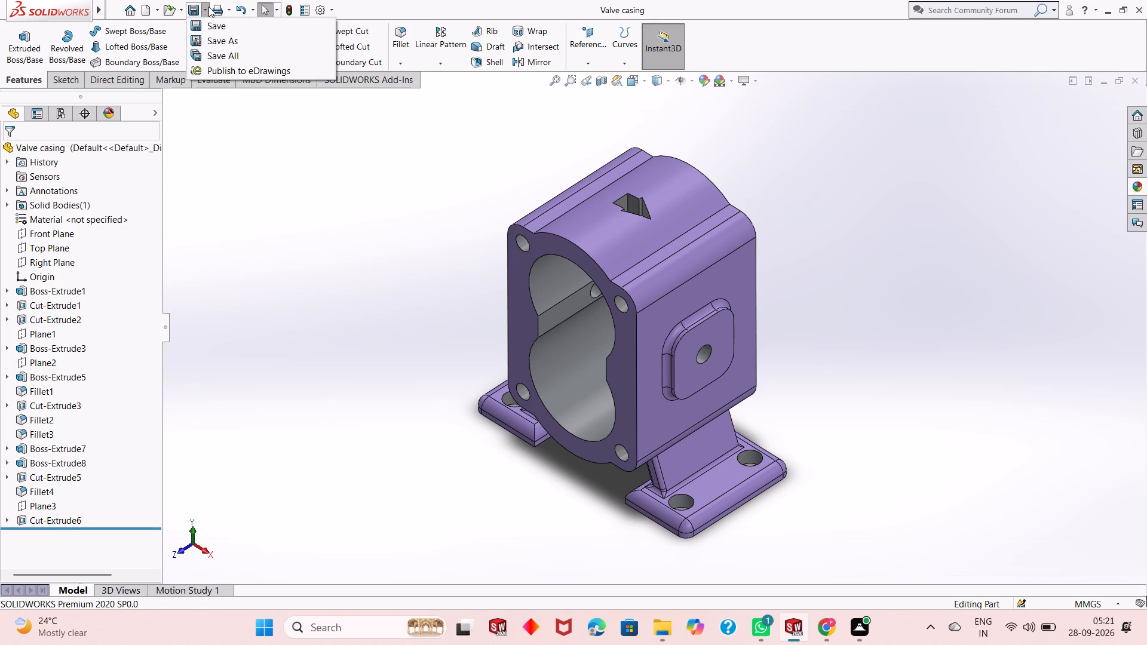
click(213, 41)
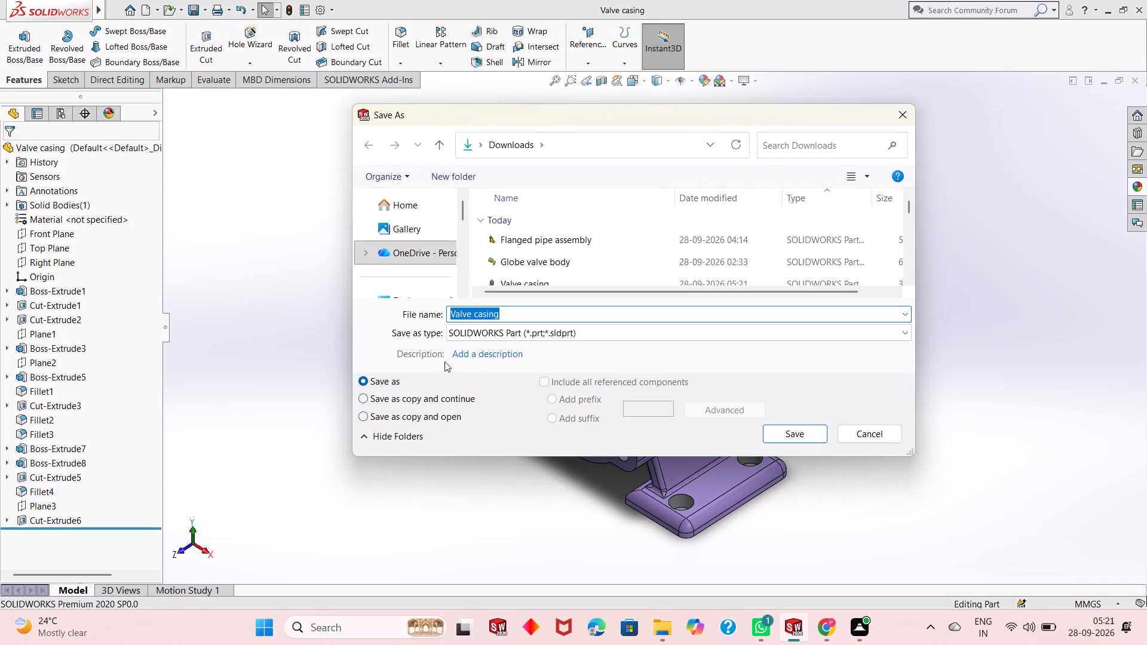
click(596, 325)
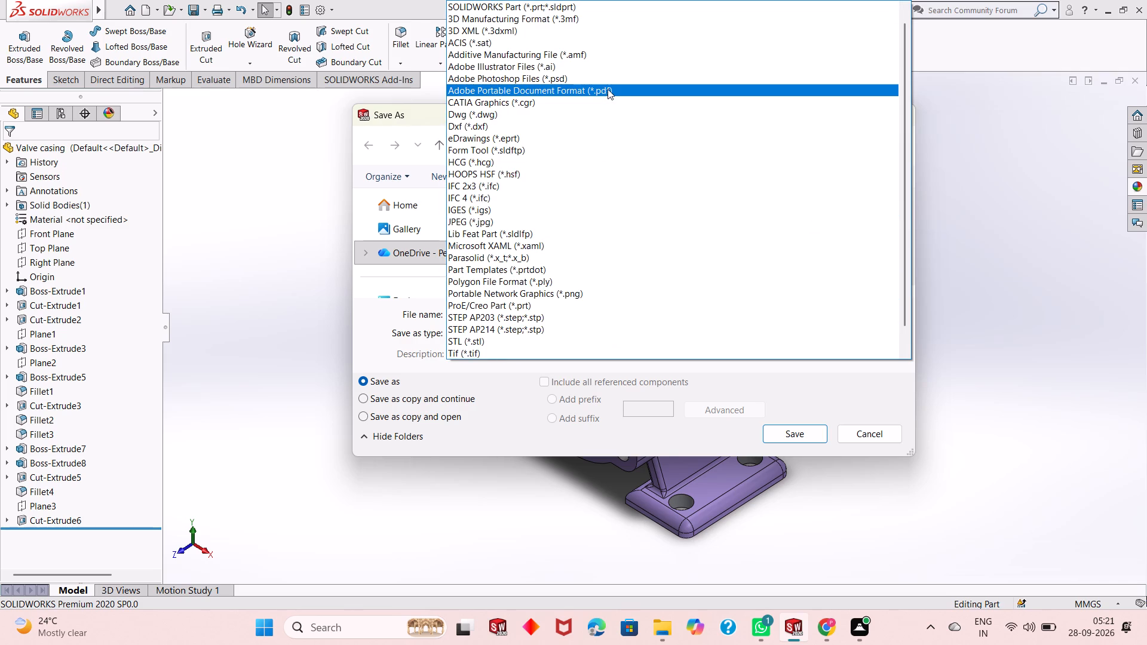
click(608, 89)
click(787, 460)
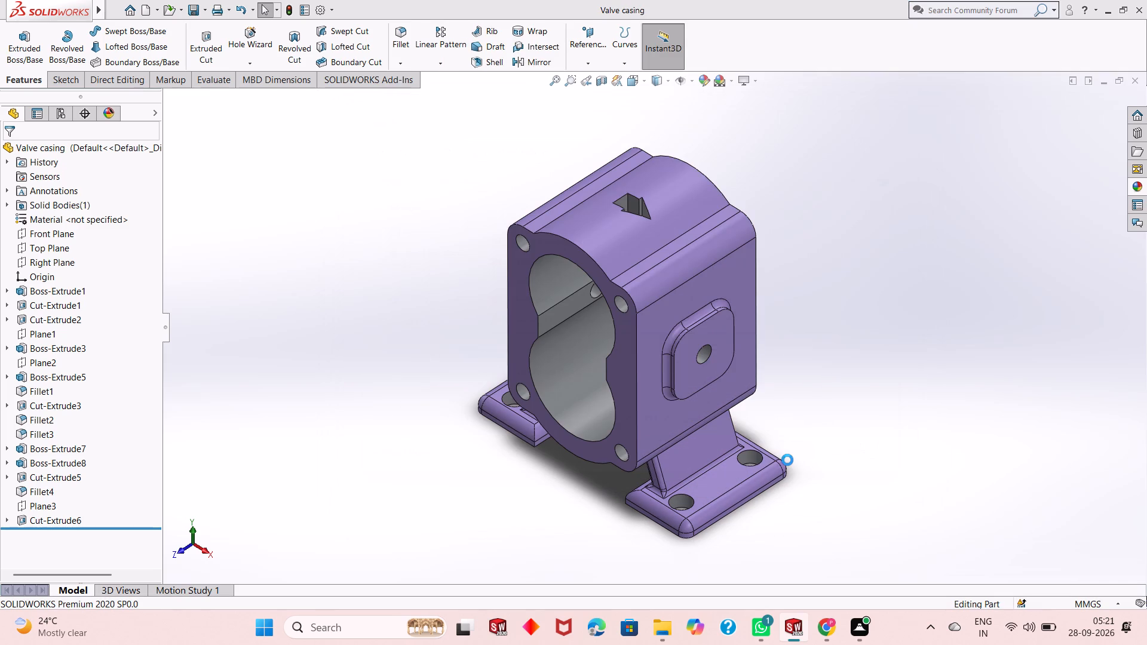